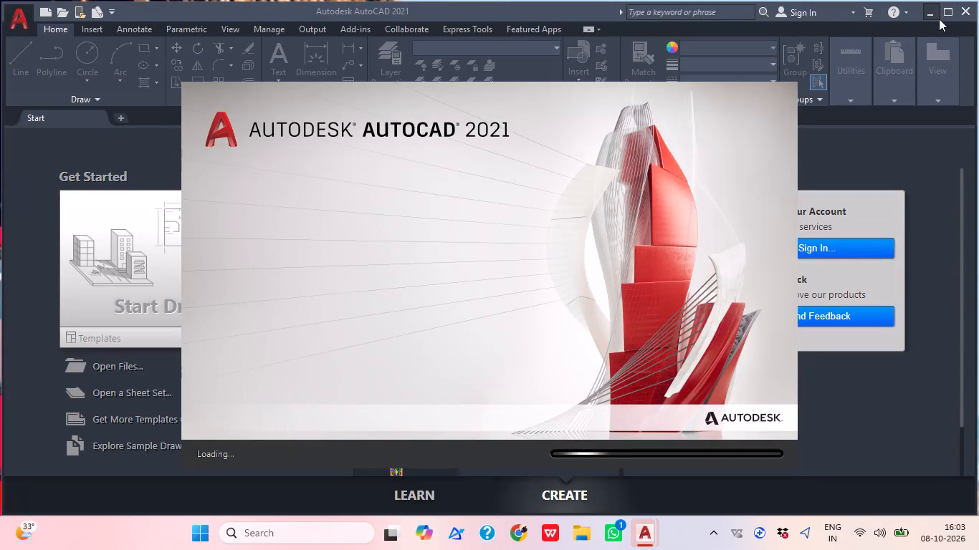
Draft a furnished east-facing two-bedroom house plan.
Minimize the AutoCAD 2021 window and launch the Fuji application from the desktop.
{"action": "left_click", "coordinate": [933, 16]}
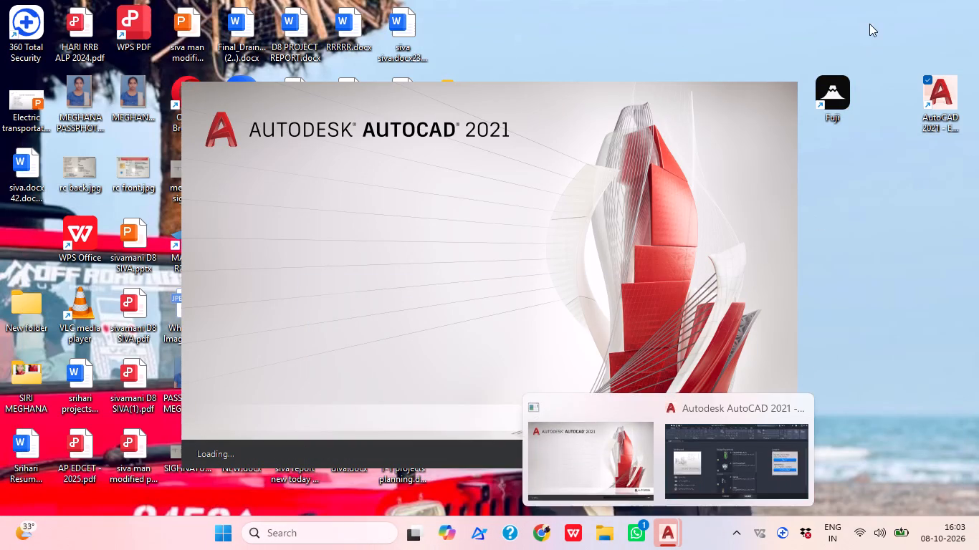
{"action": "double_click", "coordinate": [837, 88]}
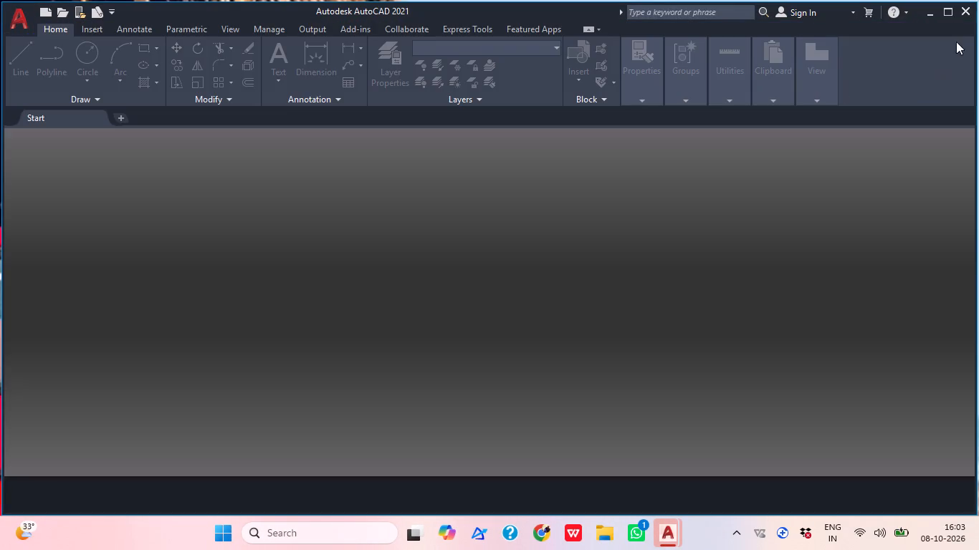
{"action": "left_click", "coordinate": [930, 16]}
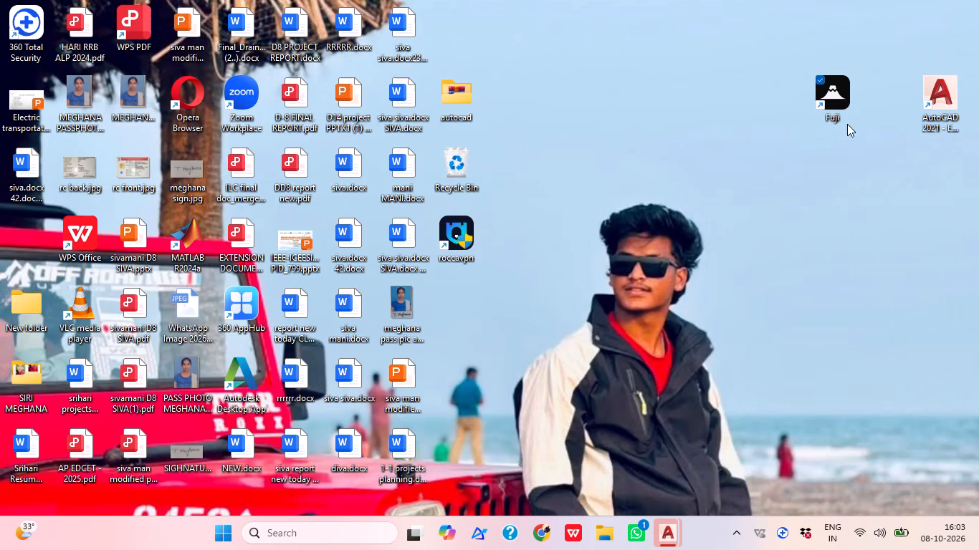
{"action": "left_click", "coordinate": [821, 100]}
{"action": "double_click", "coordinate": [839, 84]}
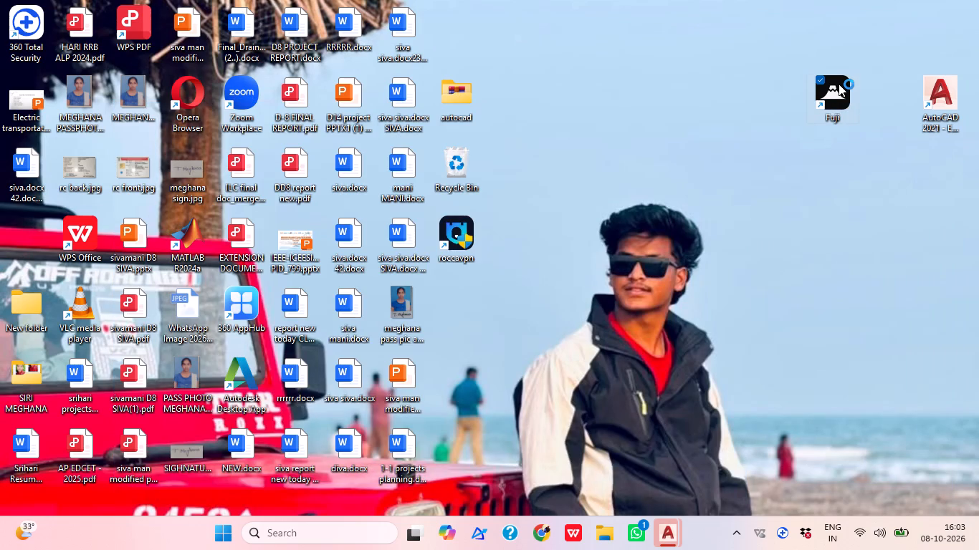
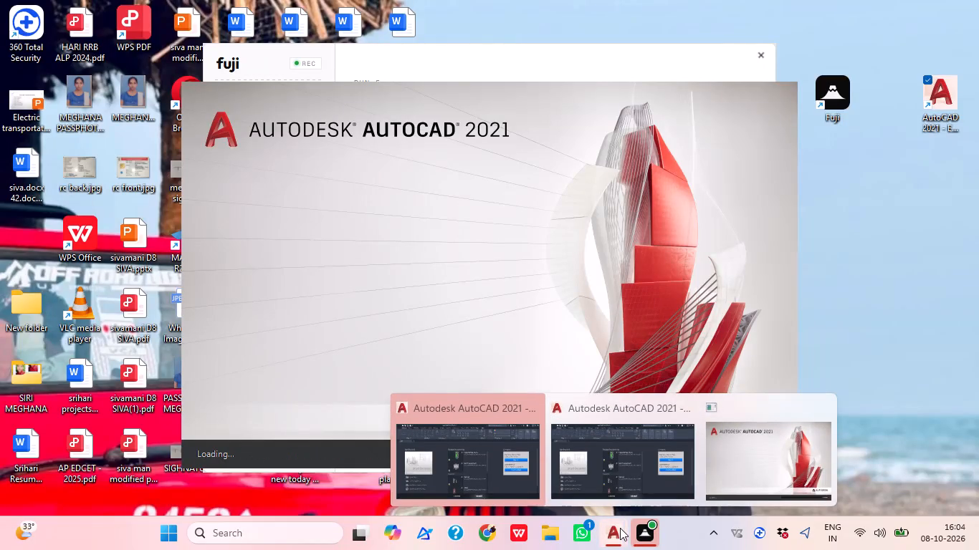
Close the extra AutoCAD 2021 instance that is still loading.
{"action": "left_click", "coordinate": [820, 407]}
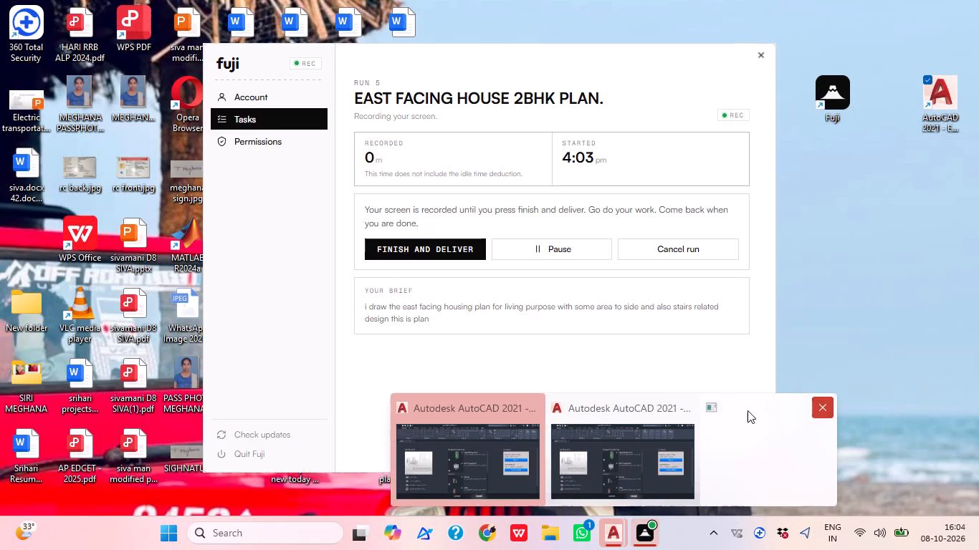
{"action": "left_click", "coordinate": [751, 414]}
Switch to the open AutoCAD 2021 window and start a new drawing.
{"action": "left_click", "coordinate": [626, 439]}
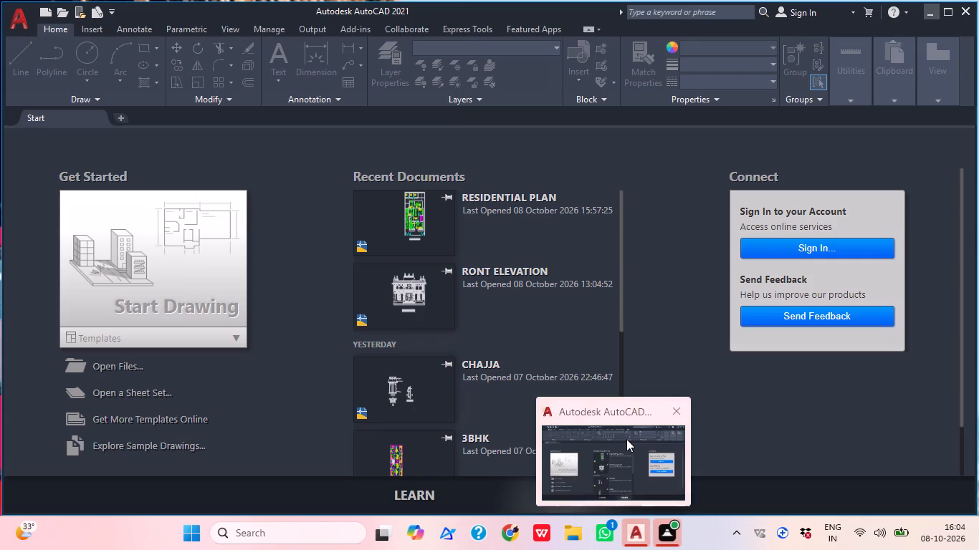
{"action": "left_click", "coordinate": [107, 279]}
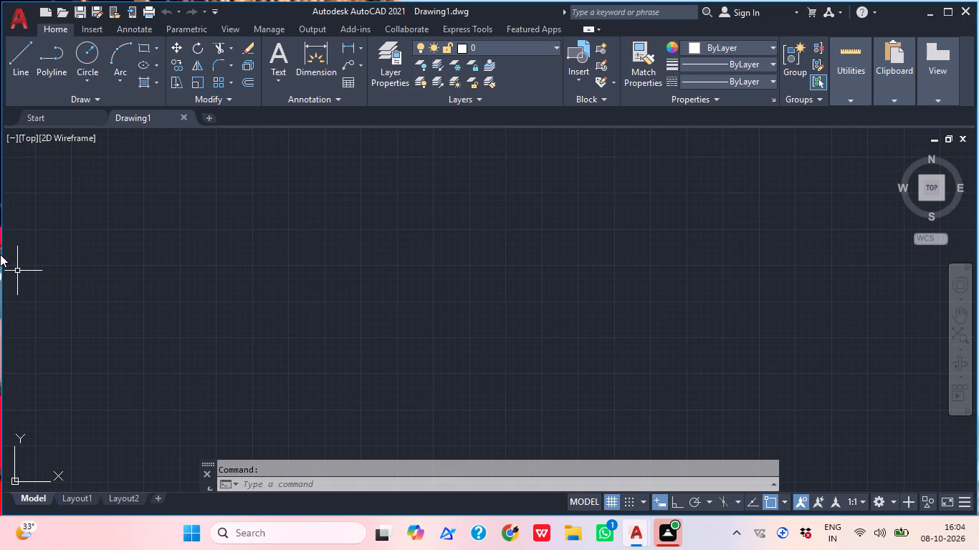
Configure the drawing units to Engineering length with 0'-0" precision and an insertion scale in Feet.
{"action": "type", "text": "un"}
{"action": "key", "text": "space"}
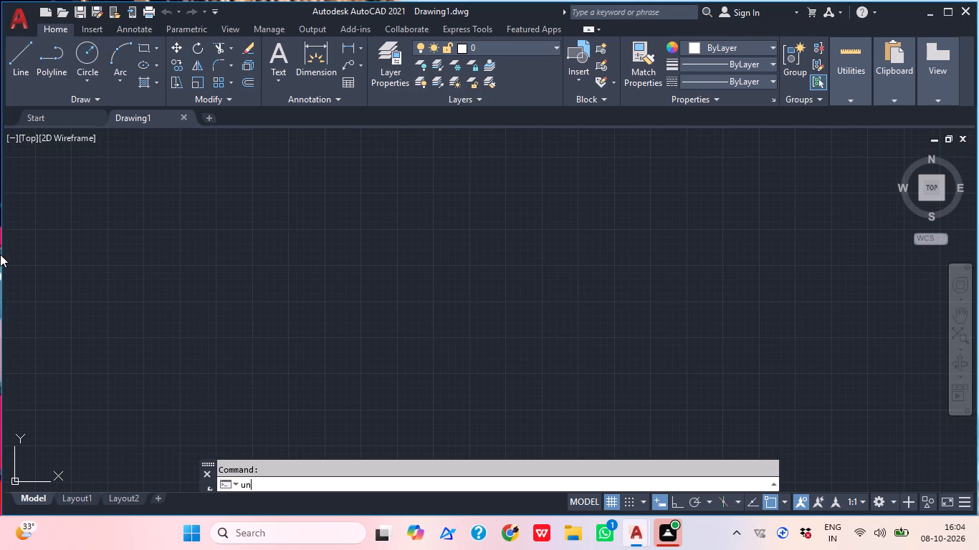
{"action": "left_click", "coordinate": [421, 162]}
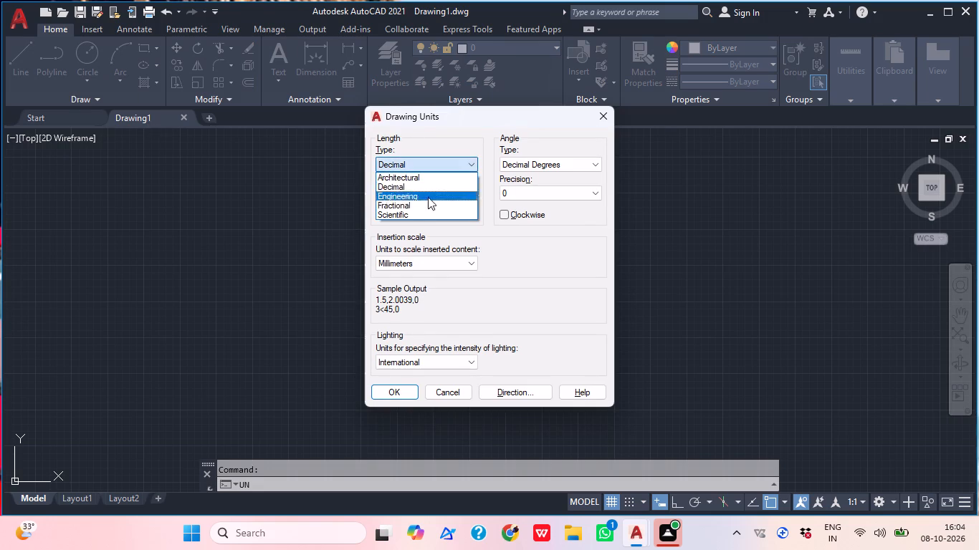
{"action": "left_click", "coordinate": [412, 195]}
{"action": "left_click", "coordinate": [421, 187]}
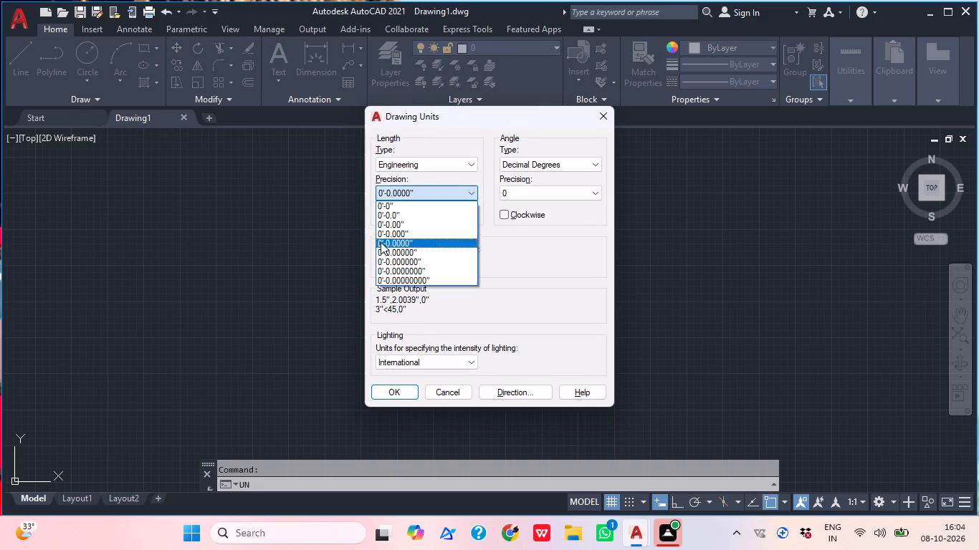
{"action": "left_click", "coordinate": [386, 204]}
{"action": "left_click", "coordinate": [414, 262]}
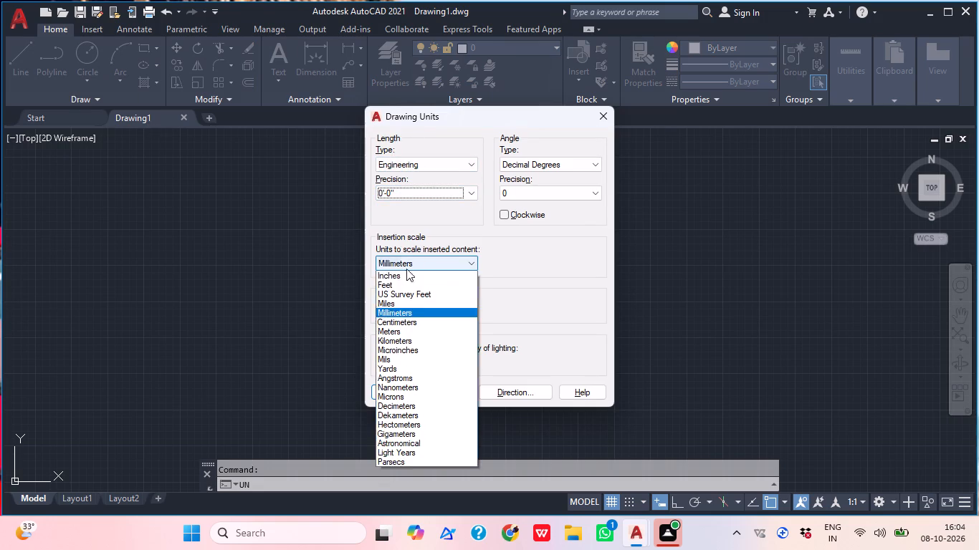
{"action": "left_click", "coordinate": [401, 286]}
{"action": "left_click", "coordinate": [397, 391]}
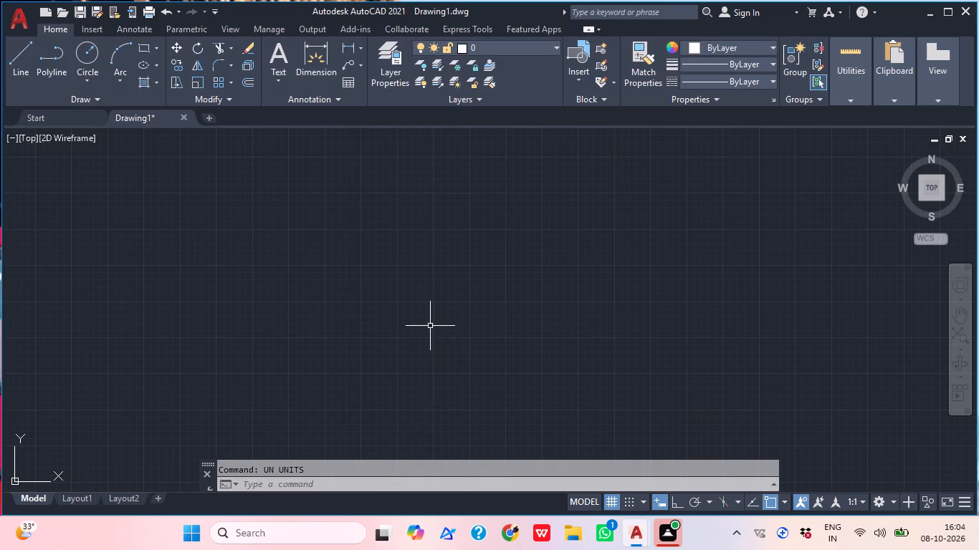
Modify the ISO-25 dimension style's primary units to Engineering format with 0'-0" precision and set the style current.
{"action": "scroll", "coordinate": [430, 326], "scroll_direction": "down", "scroll_amount": 1}
{"action": "type", "text": "d"}
{"action": "key", "text": "space"}
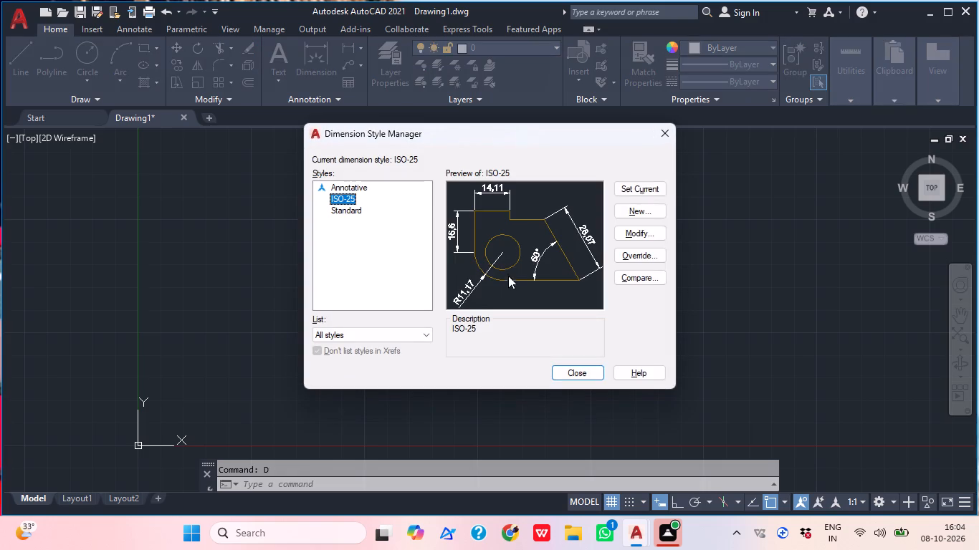
{"action": "left_click", "coordinate": [630, 229]}
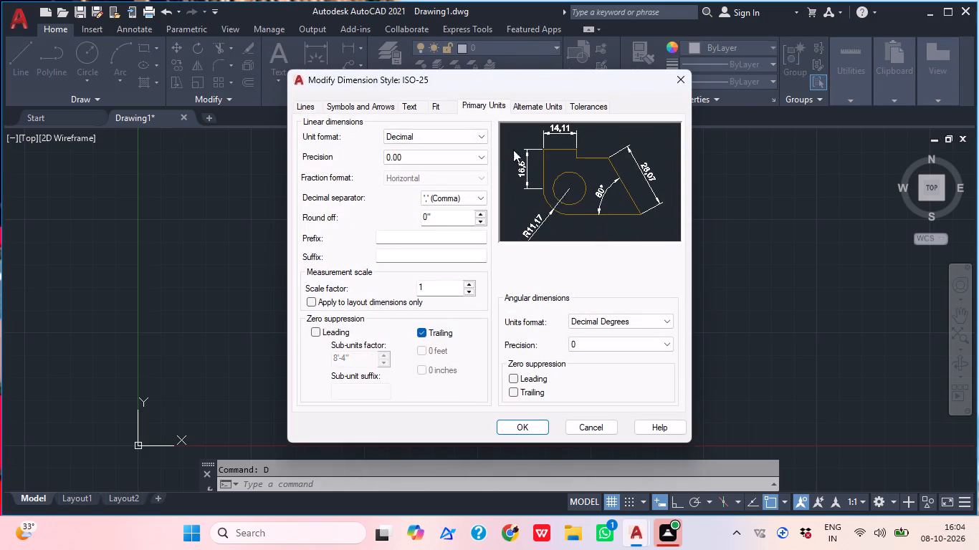
{"action": "left_click", "coordinate": [475, 136]}
{"action": "left_click", "coordinate": [443, 166]}
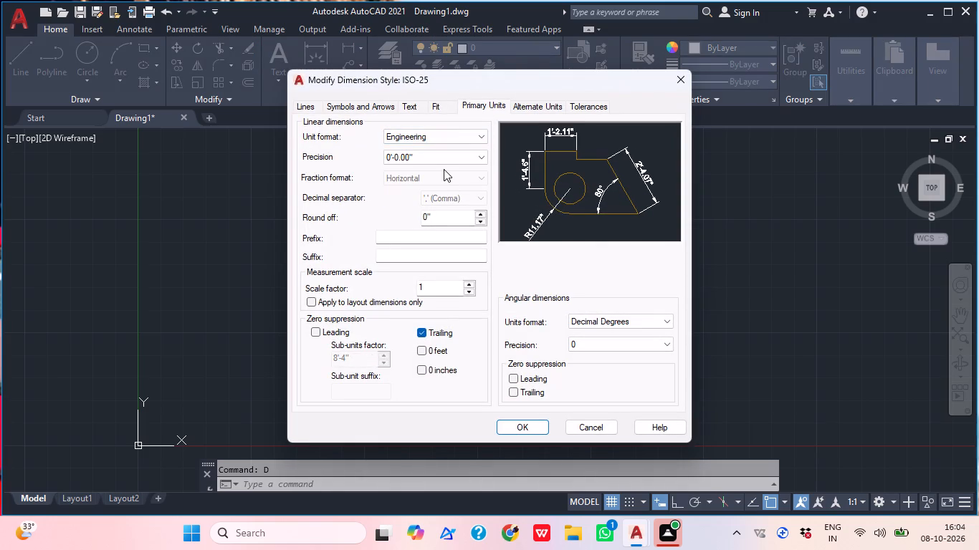
{"action": "left_click", "coordinate": [441, 163]}
{"action": "left_click", "coordinate": [436, 173]}
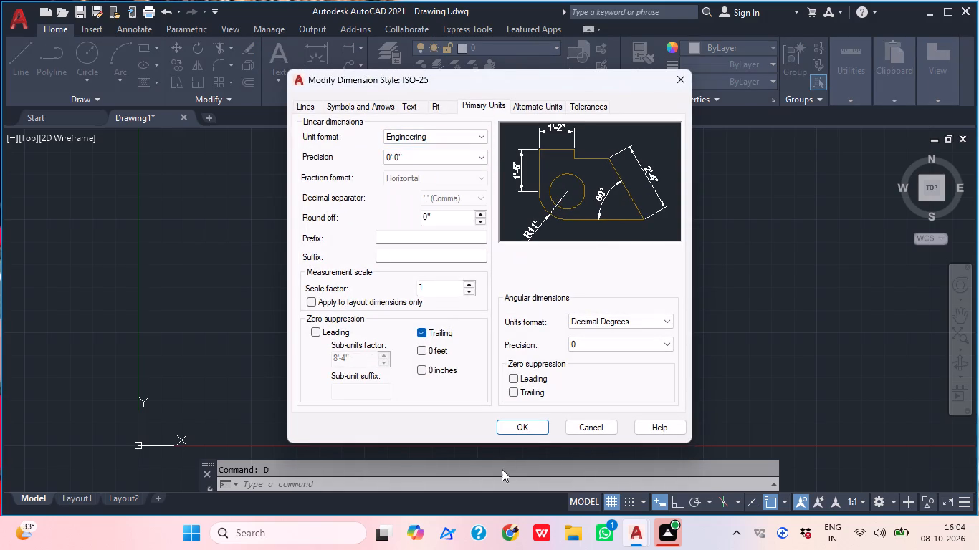
{"action": "double_click", "coordinate": [523, 429]}
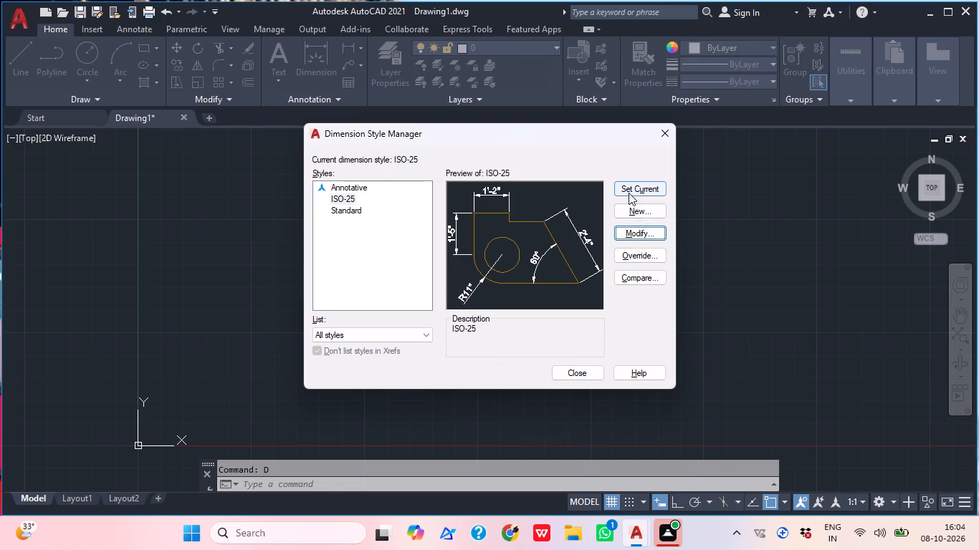
{"action": "double_click", "coordinate": [629, 190]}
{"action": "left_click", "coordinate": [586, 369]}
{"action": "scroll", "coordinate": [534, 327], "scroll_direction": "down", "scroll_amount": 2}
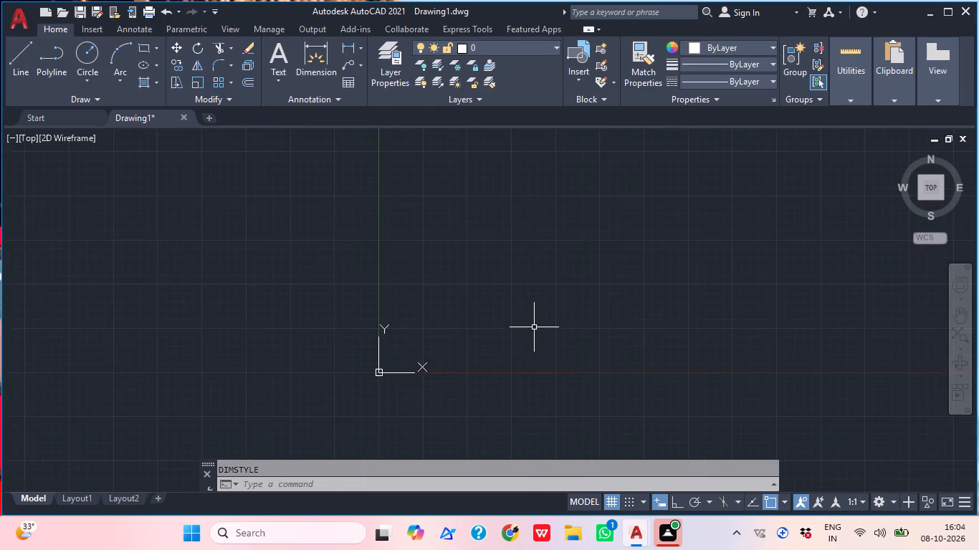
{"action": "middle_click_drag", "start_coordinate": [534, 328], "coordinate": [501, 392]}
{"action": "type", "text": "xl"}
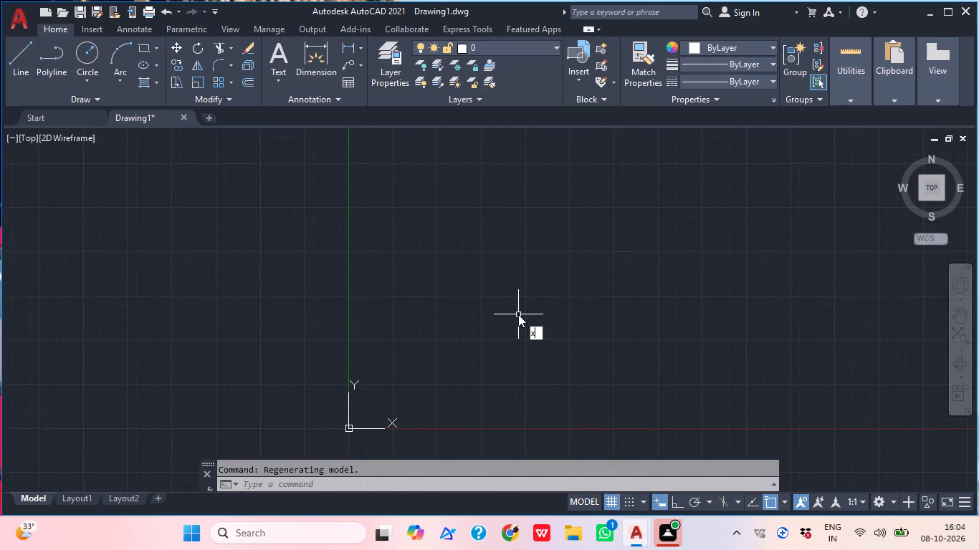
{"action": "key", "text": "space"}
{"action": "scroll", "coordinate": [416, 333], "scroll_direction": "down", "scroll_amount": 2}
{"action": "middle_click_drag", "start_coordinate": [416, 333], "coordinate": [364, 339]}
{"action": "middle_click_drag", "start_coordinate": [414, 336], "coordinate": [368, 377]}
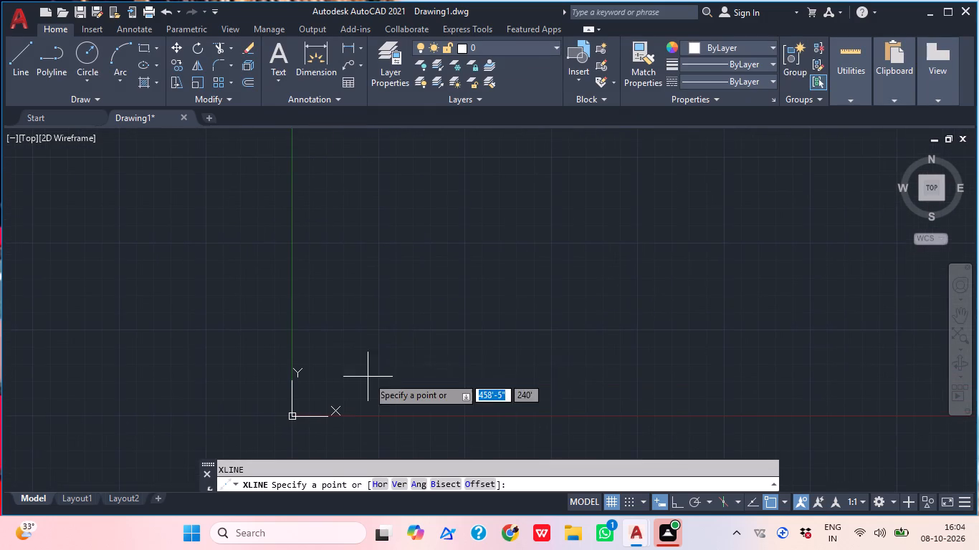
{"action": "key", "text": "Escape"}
Create a layer named wall and set its colour to magenta.
{"action": "left_click", "coordinate": [388, 69]}
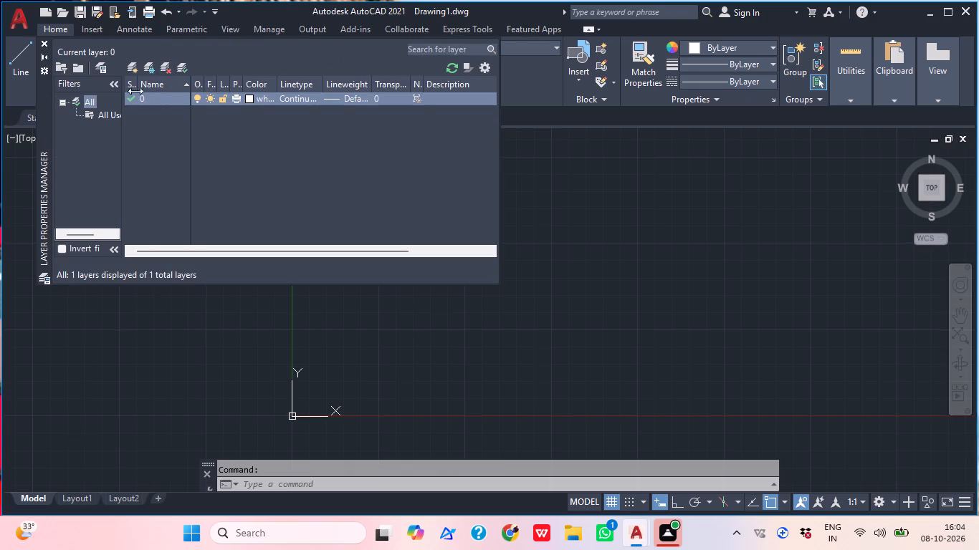
{"action": "left_click", "coordinate": [134, 71]}
{"action": "type", "text": "wall"}
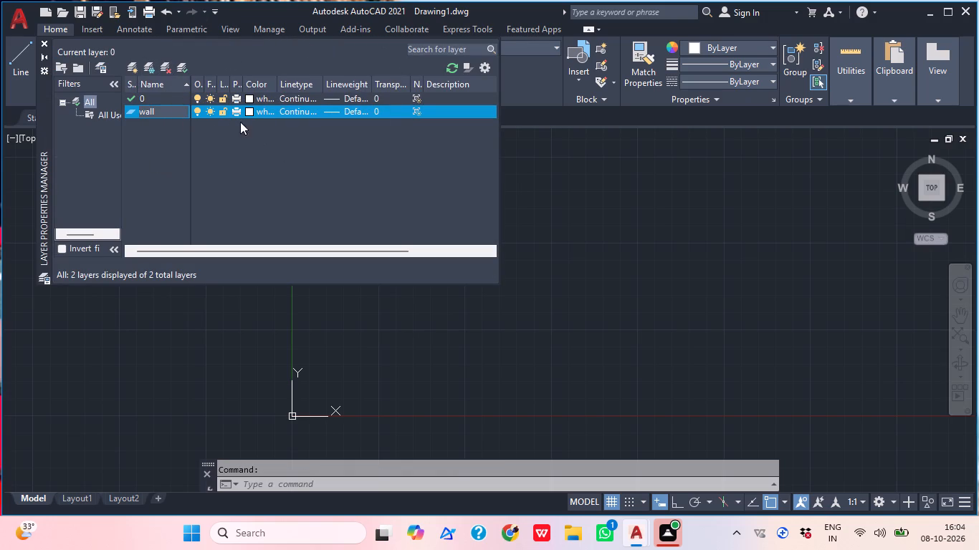
{"action": "left_click", "coordinate": [249, 115]}
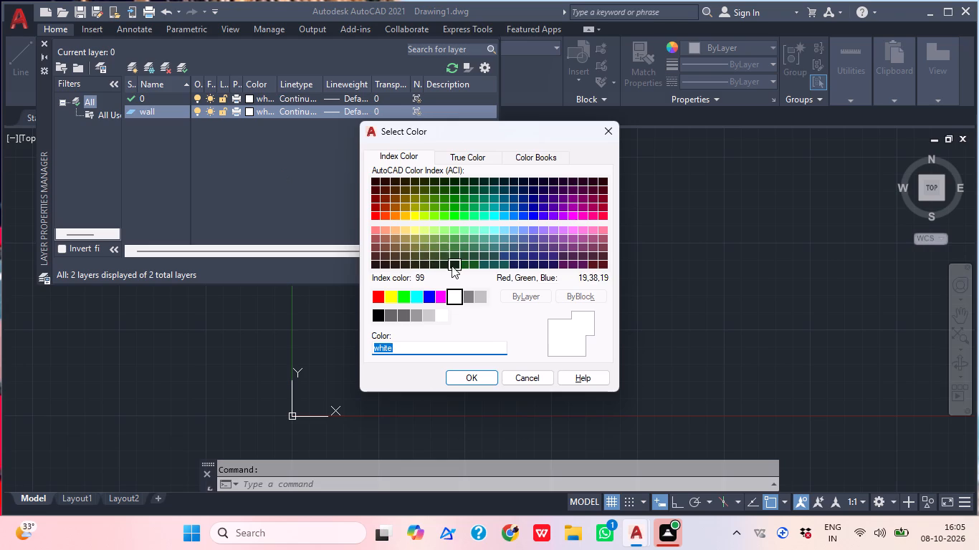
{"action": "left_click", "coordinate": [446, 294]}
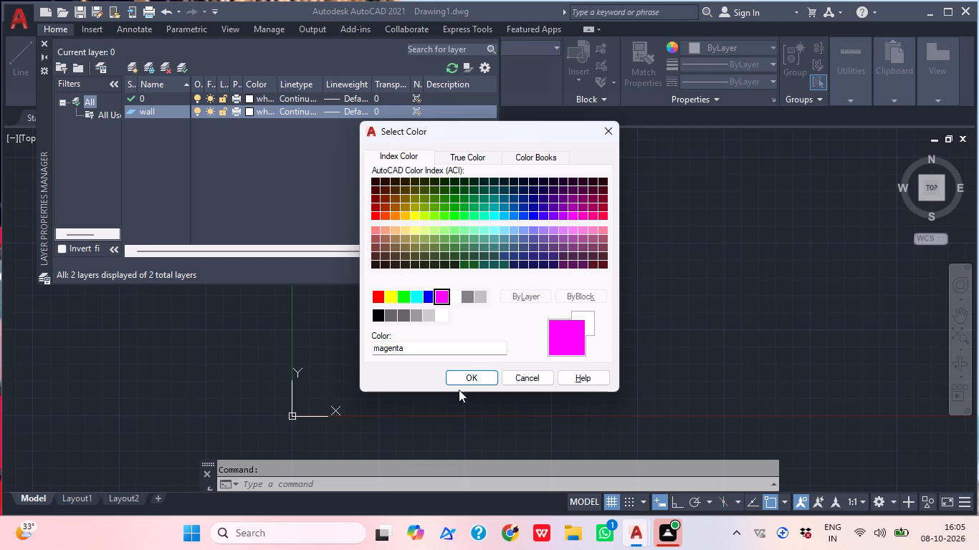
{"action": "left_click", "coordinate": [465, 370]}
Create a layer named text and set its colour to green.
{"action": "left_click", "coordinate": [133, 74]}
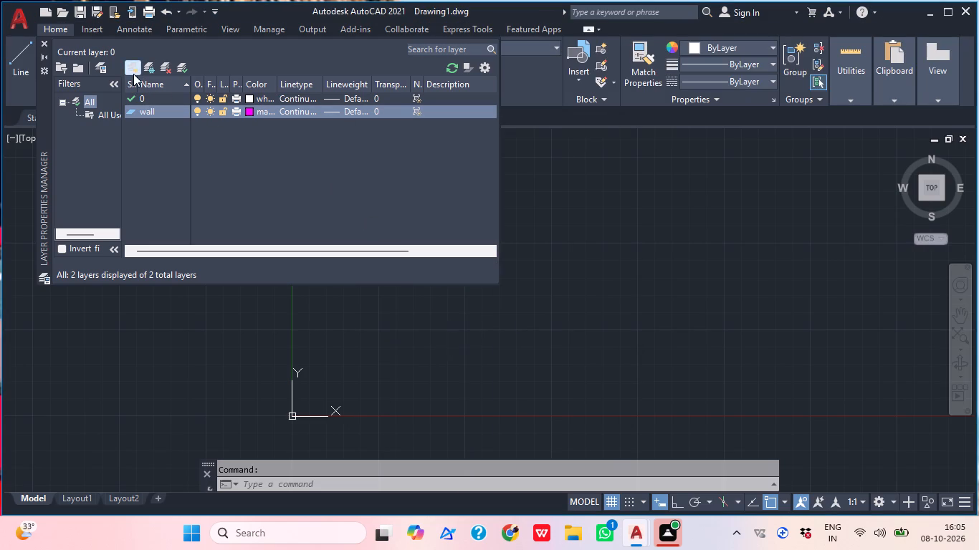
{"action": "type", "text": "text"}
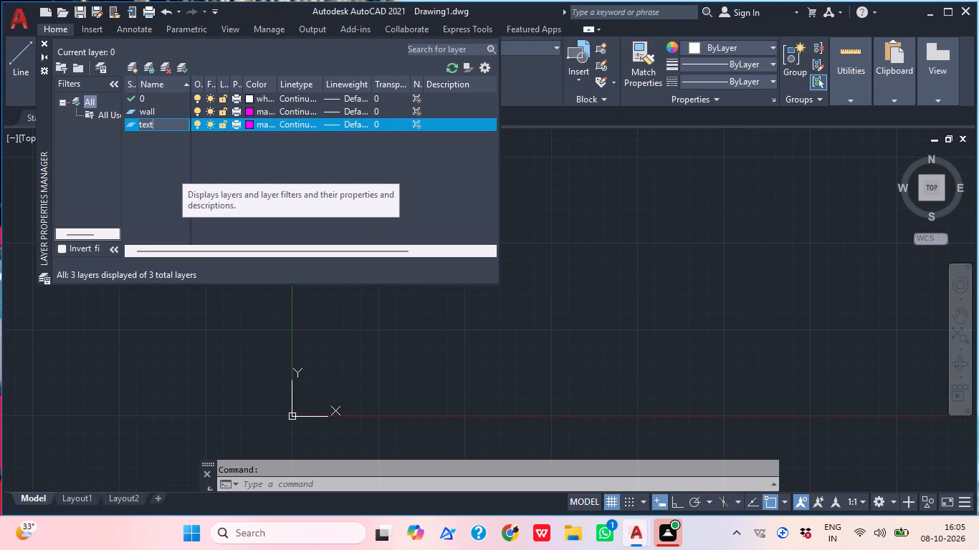
{"action": "left_click", "coordinate": [250, 120]}
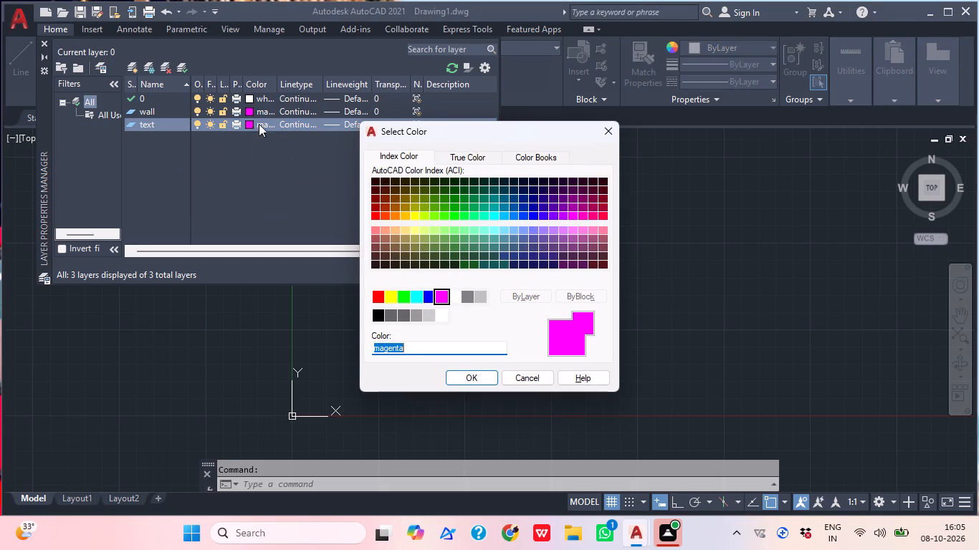
{"action": "left_click", "coordinate": [405, 299]}
{"action": "left_click", "coordinate": [459, 382]}
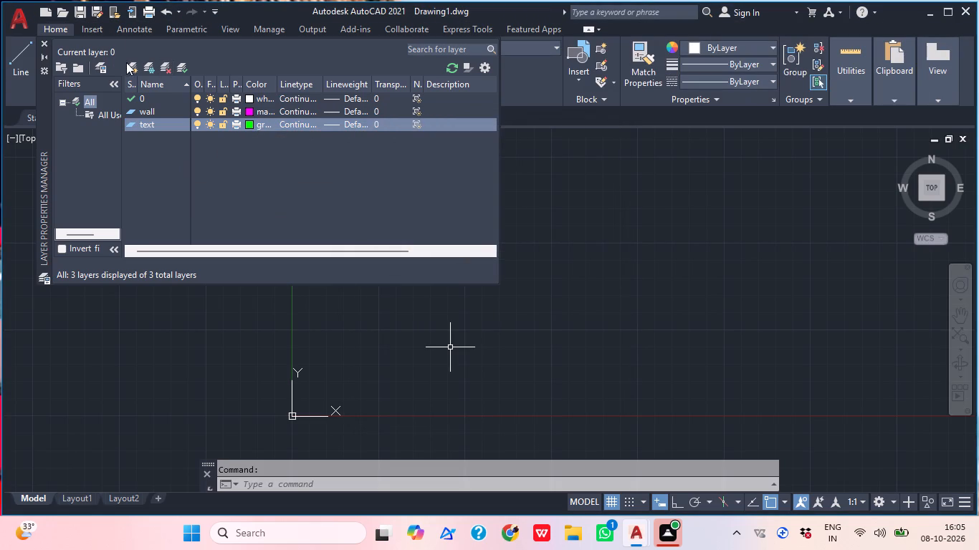
Create a layer named furniture and set its colour to yellow.
{"action": "left_click", "coordinate": [126, 64]}
{"action": "key", "text": "f"}
{"action": "type", "text": "uri"}
{"action": "key", "text": "BackSpace"}
{"action": "type", "text": "niture"}
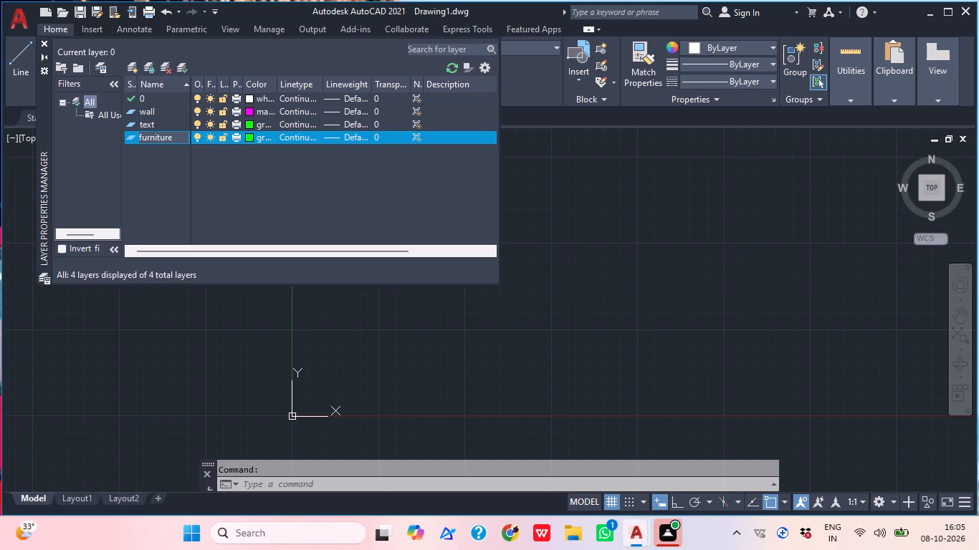
{"action": "left_click", "coordinate": [247, 131]}
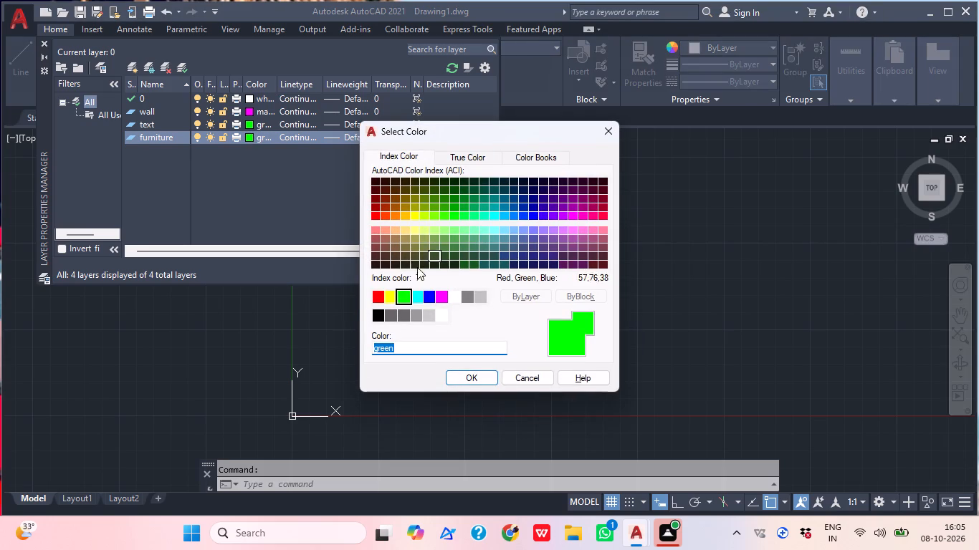
{"action": "left_click", "coordinate": [388, 290]}
{"action": "left_click", "coordinate": [469, 375]}
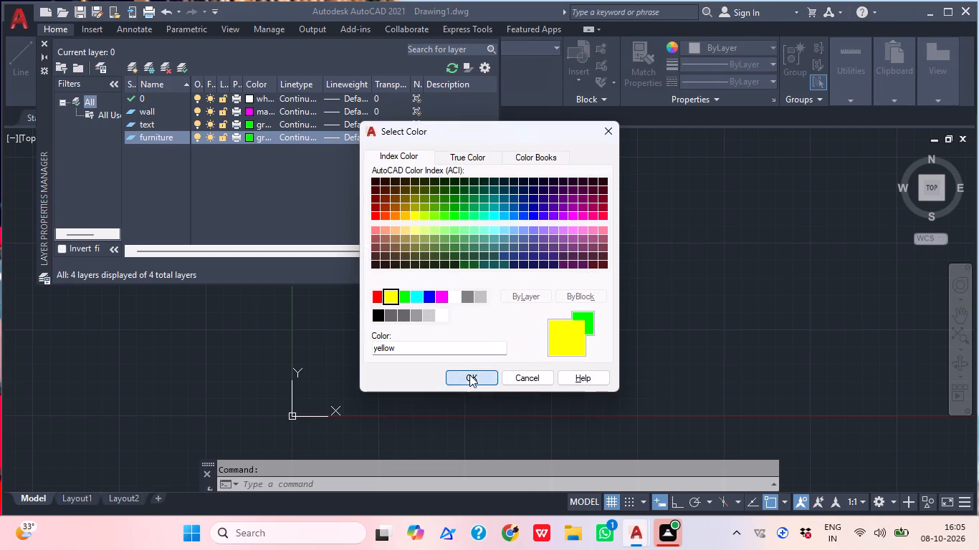
Create a layer named staircase and set its colour to white.
{"action": "left_click", "coordinate": [132, 58]}
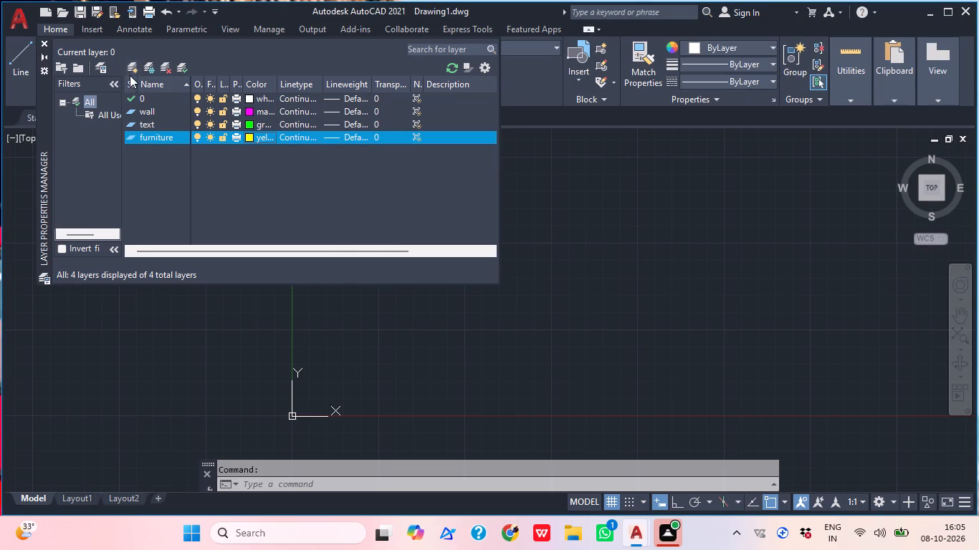
{"action": "left_click", "coordinate": [130, 75]}
{"action": "type", "text": "staircase"}
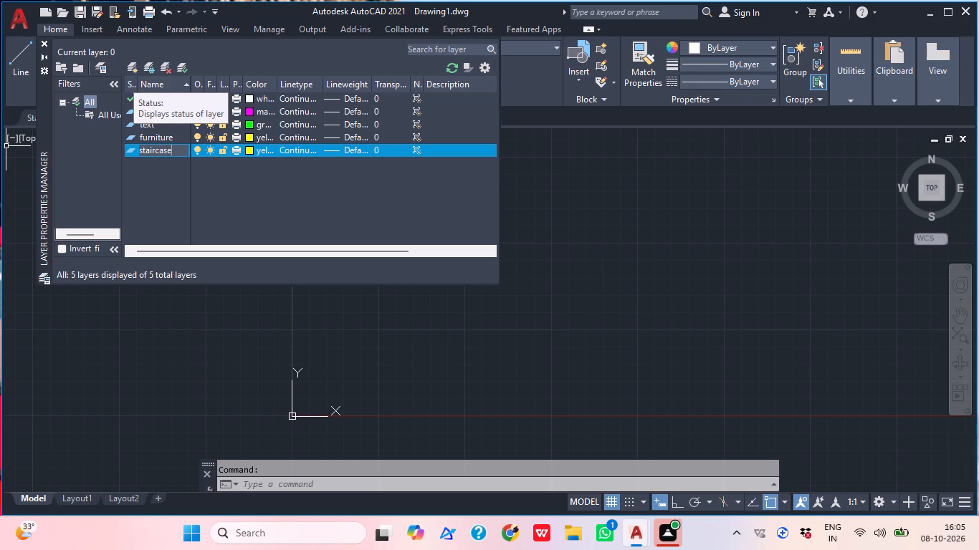
{"action": "left_click", "coordinate": [251, 148]}
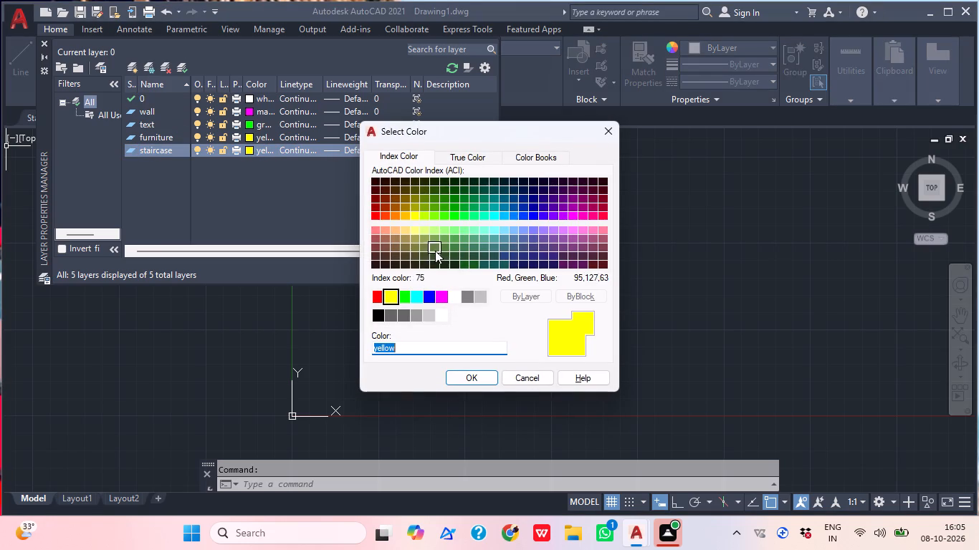
{"action": "left_click", "coordinate": [452, 298]}
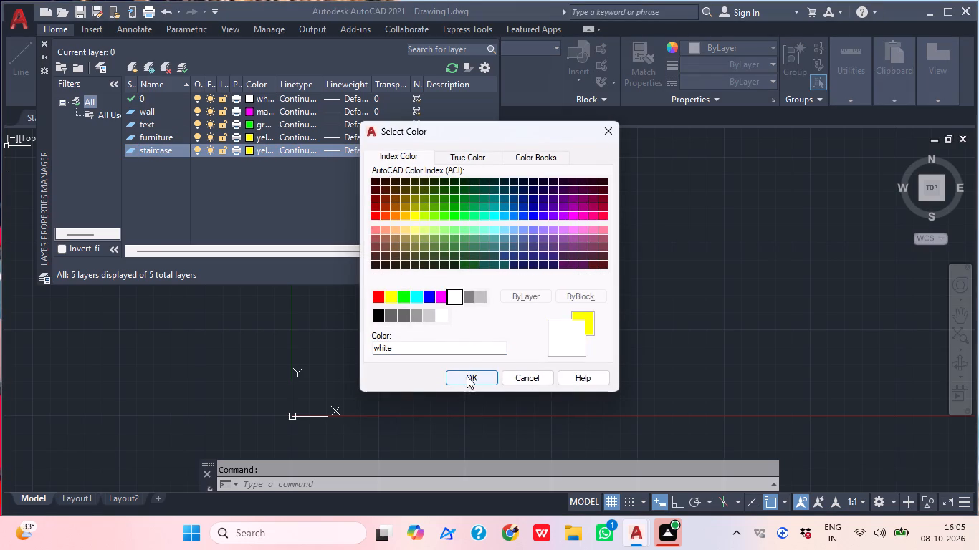
{"action": "left_click", "coordinate": [467, 376]}
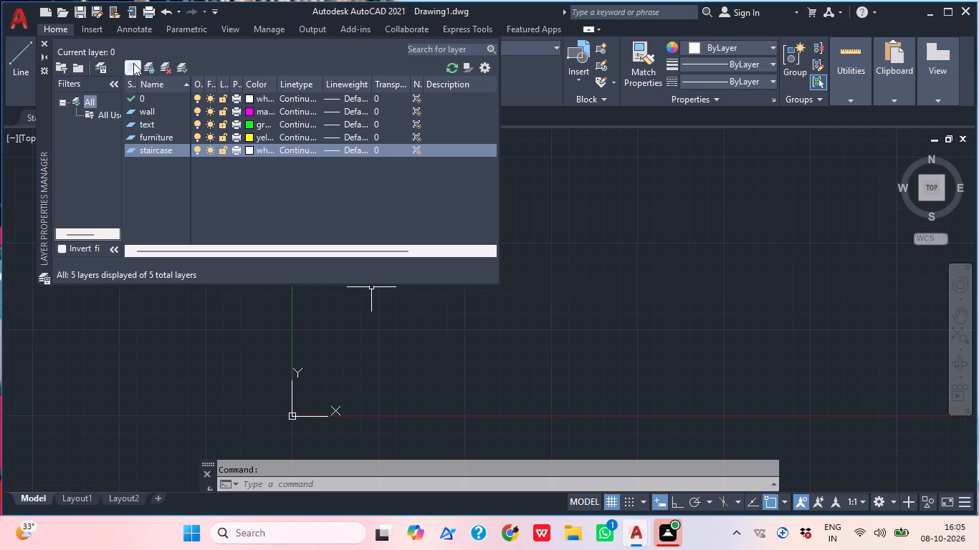
Create a layer named hatch and set its colour to blue.
{"action": "left_click", "coordinate": [133, 63]}
{"action": "type", "text": "hatch"}
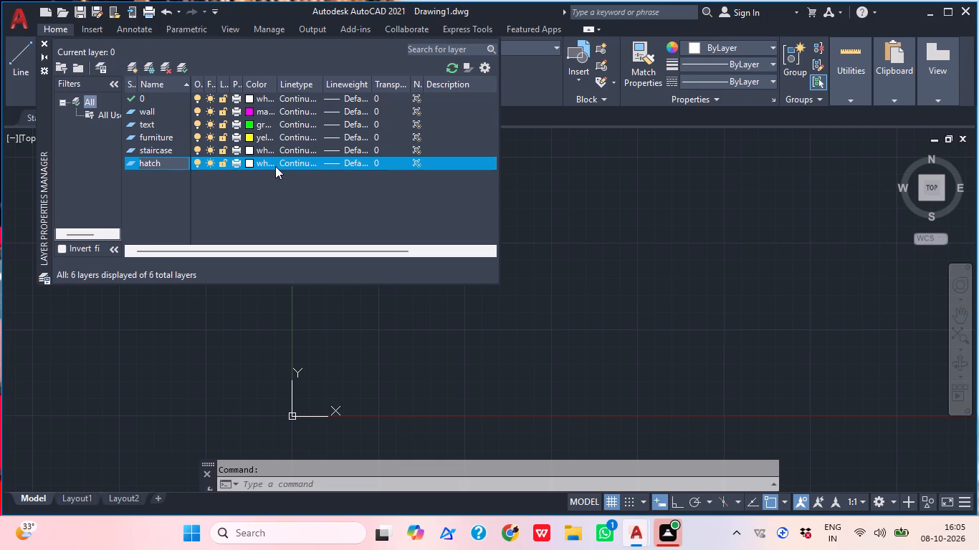
{"action": "left_click", "coordinate": [249, 163]}
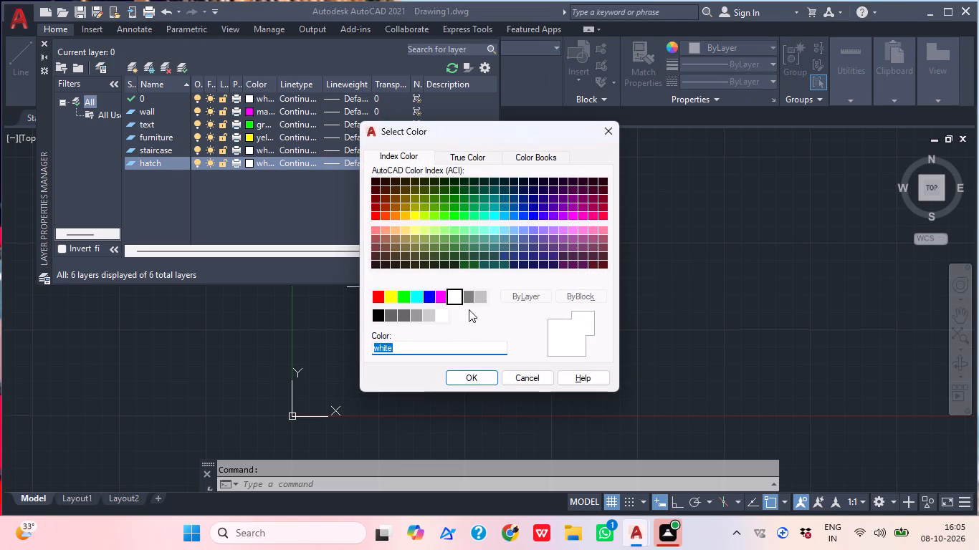
{"action": "left_click", "coordinate": [457, 387]}
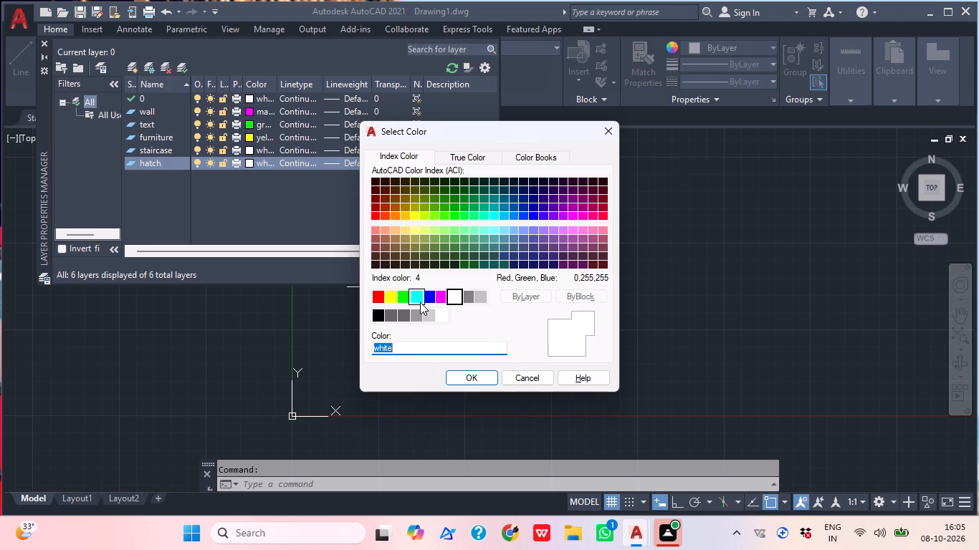
{"action": "left_click", "coordinate": [431, 294]}
{"action": "left_click", "coordinate": [454, 378]}
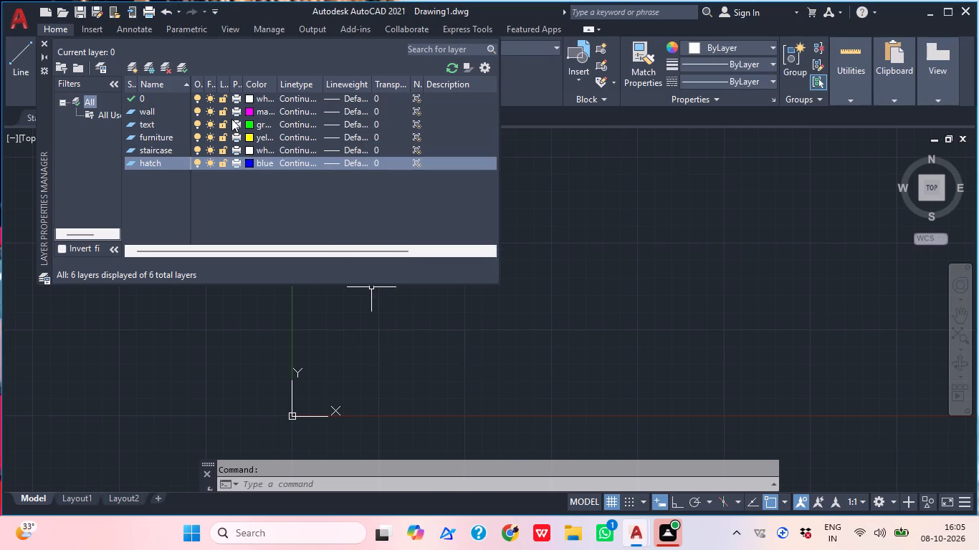
Create a layer named door and set its colour to cyan.
{"action": "left_click", "coordinate": [133, 70]}
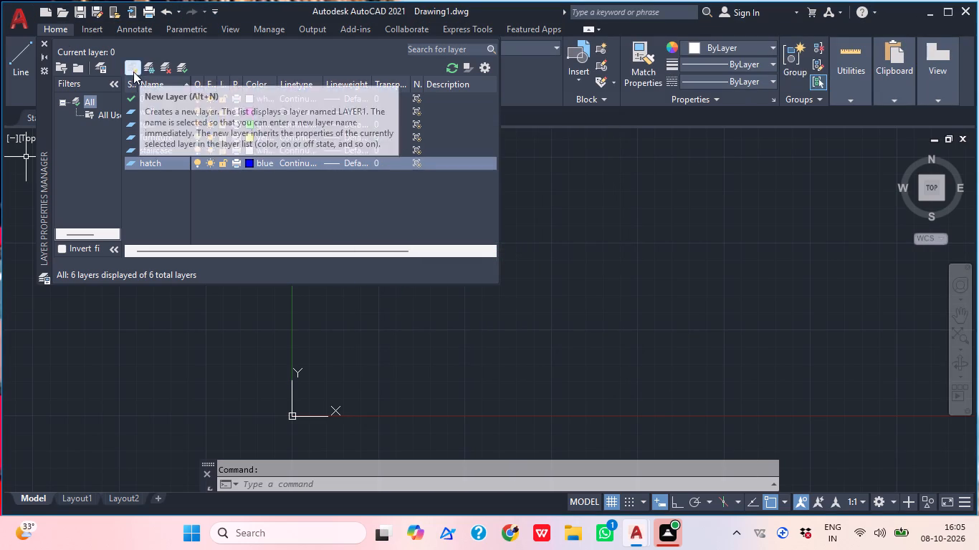
{"action": "type", "text": "door"}
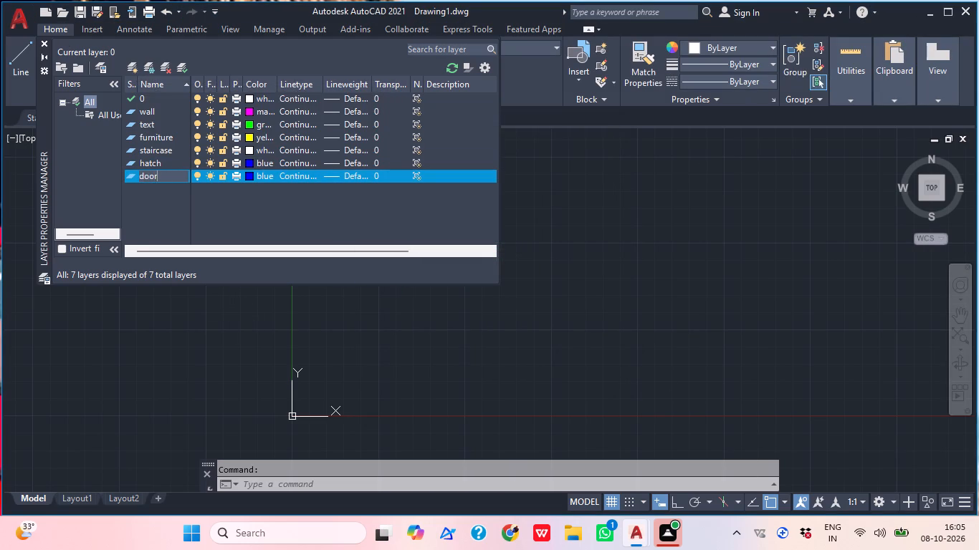
{"action": "left_click", "coordinate": [253, 174]}
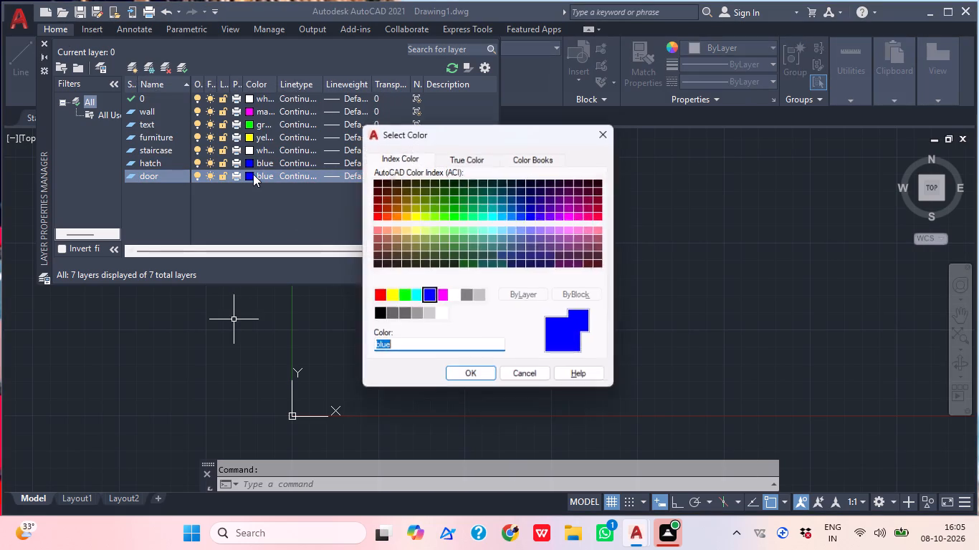
{"action": "left_click", "coordinate": [381, 299]}
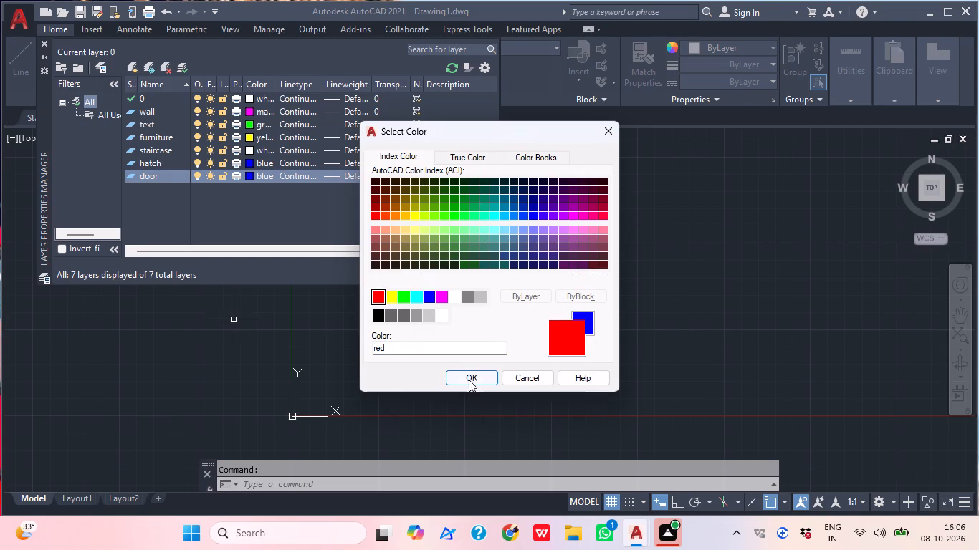
{"action": "left_click", "coordinate": [415, 296]}
{"action": "left_click", "coordinate": [458, 383]}
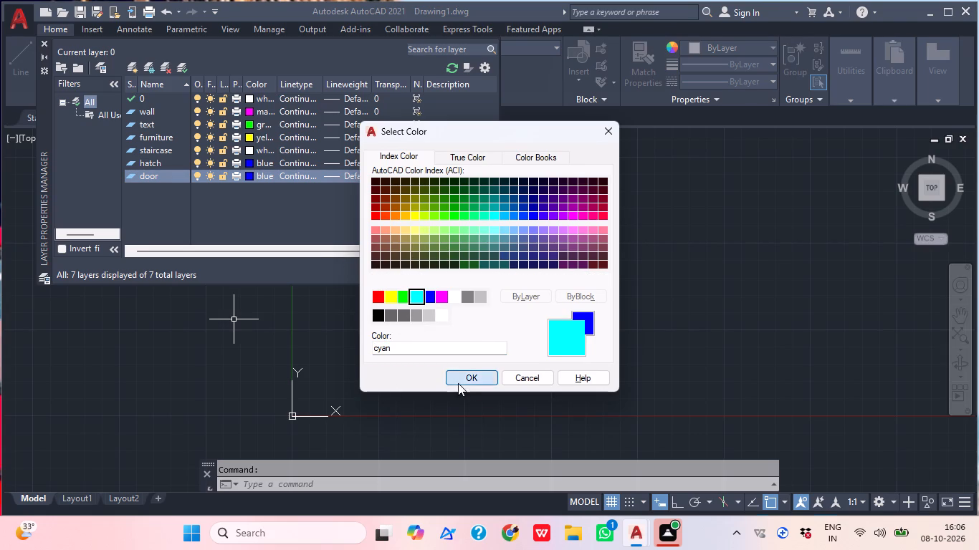
Create a layer named window, set its colour to light grey index 9, and close the layer manager.
{"action": "left_click", "coordinate": [133, 74]}
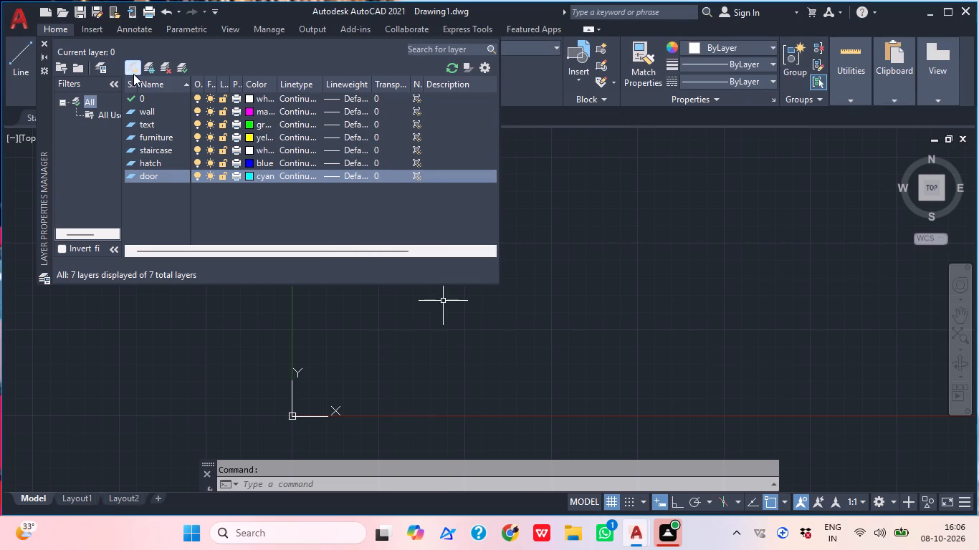
{"action": "type", "text": "wind"}
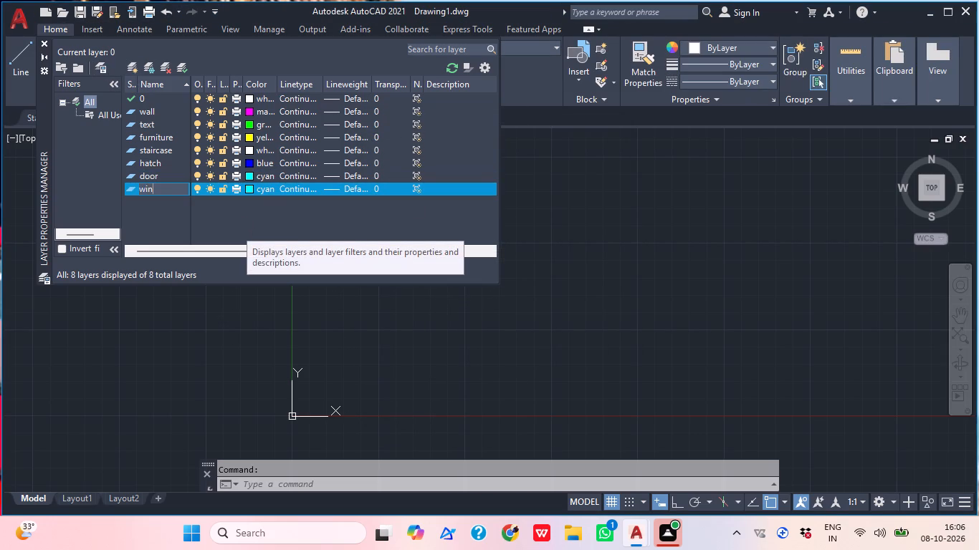
{"action": "key", "text": "BackSpace"}
{"action": "type", "text": "di"}
{"action": "key", "text": "BackSpace"}
{"action": "type", "text": "ow"}
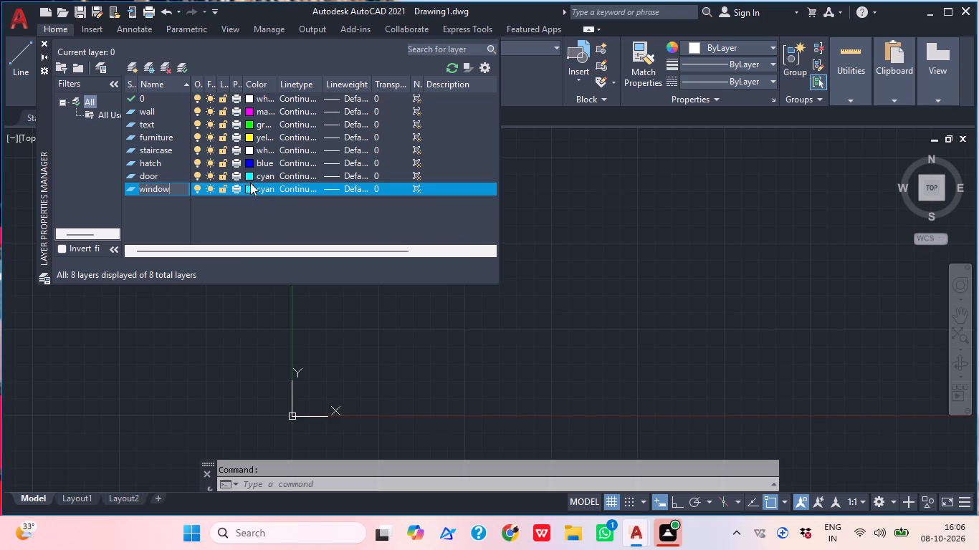
{"action": "left_click", "coordinate": [249, 185]}
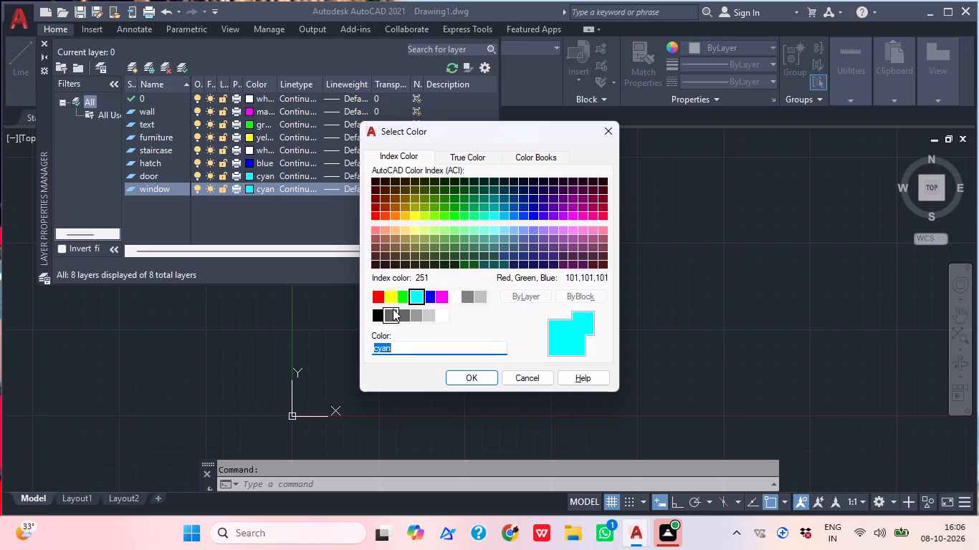
{"action": "left_click", "coordinate": [483, 299]}
{"action": "left_click", "coordinate": [474, 382]}
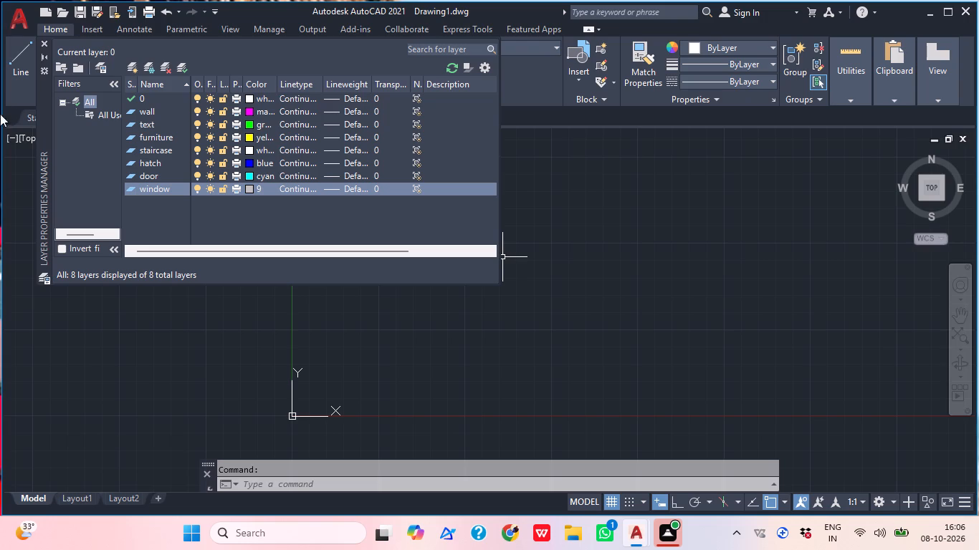
{"action": "left_click", "coordinate": [42, 45]}
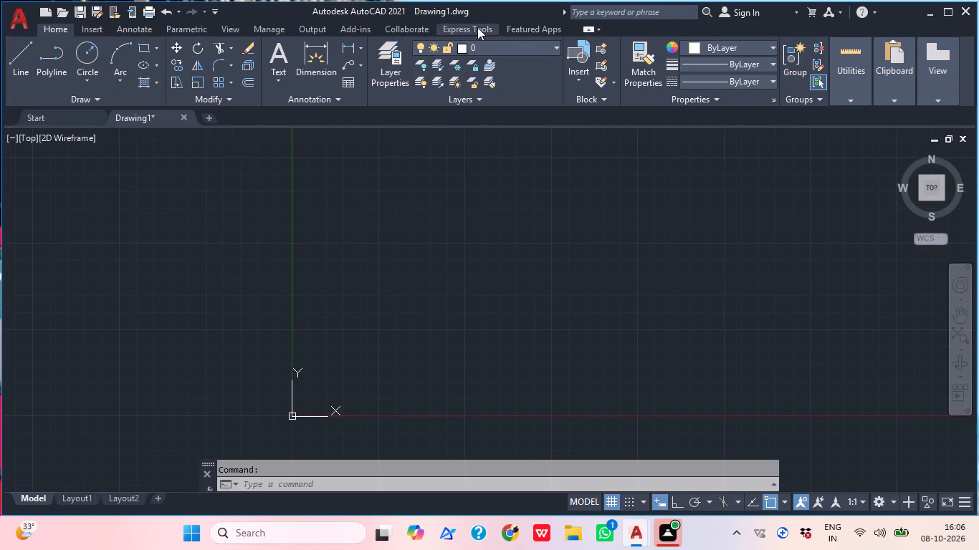
Make the wall layer current.
{"action": "left_click", "coordinate": [533, 41]}
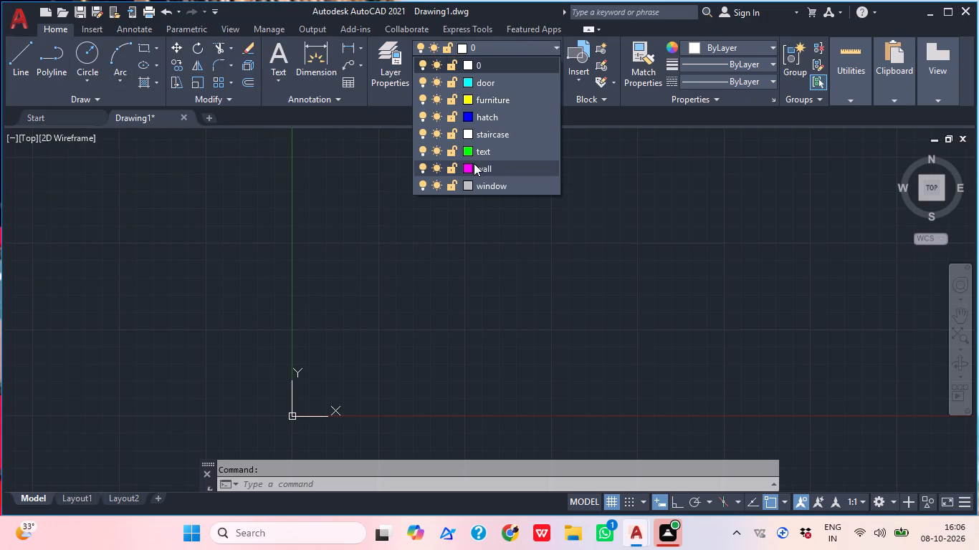
{"action": "left_click", "coordinate": [473, 165]}
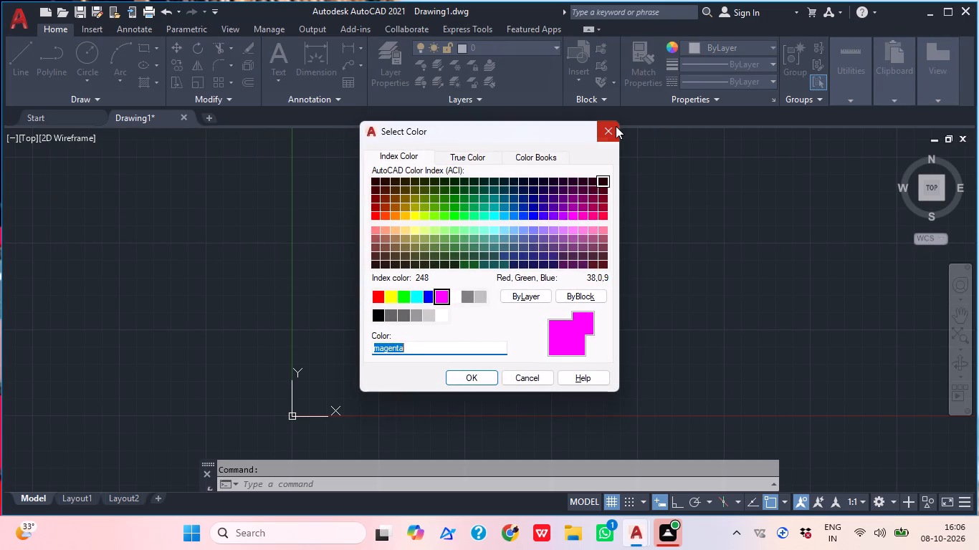
{"action": "left_click", "coordinate": [616, 126]}
{"action": "left_click", "coordinate": [550, 53]}
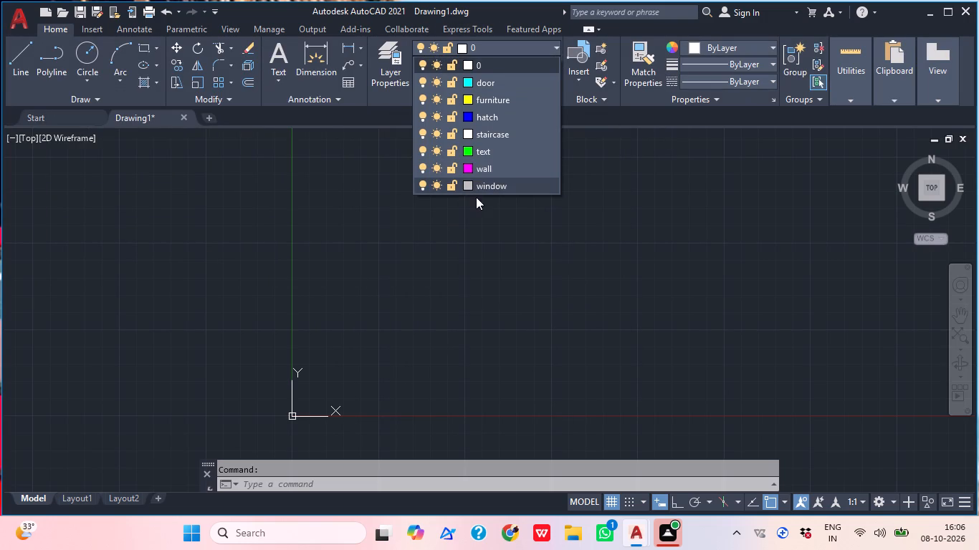
{"action": "left_click", "coordinate": [498, 171]}
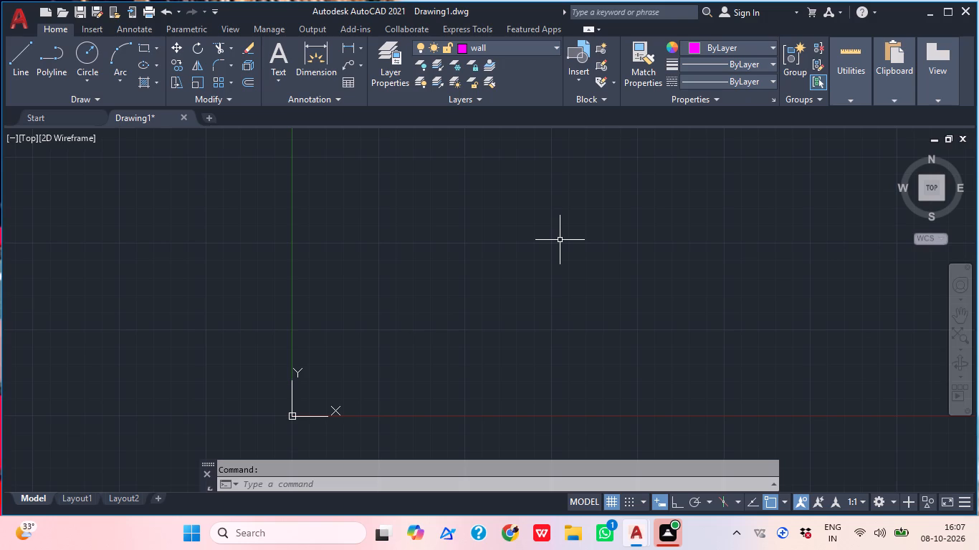
With Ortho on, draw one horizontal and one vertical construction line (XLINE) crossing at a point above and east of the origin.
{"action": "middle_click_drag", "start_coordinate": [560, 240], "coordinate": [688, 191]}
{"action": "scroll", "coordinate": [652, 223], "scroll_direction": "down", "scroll_amount": 1}
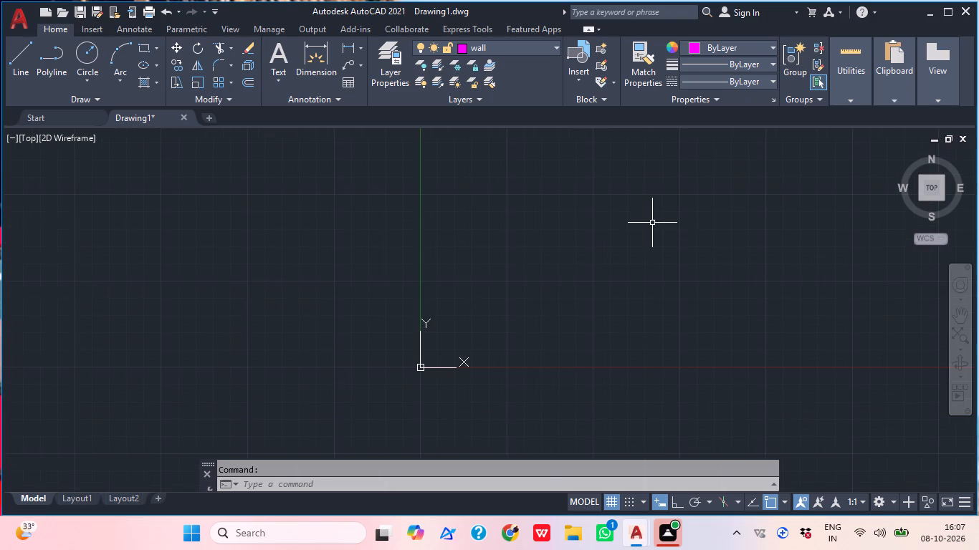
{"action": "middle_click_drag", "start_coordinate": [652, 223], "coordinate": [609, 322]}
{"action": "type", "text": "xl"}
{"action": "key", "text": "space"}
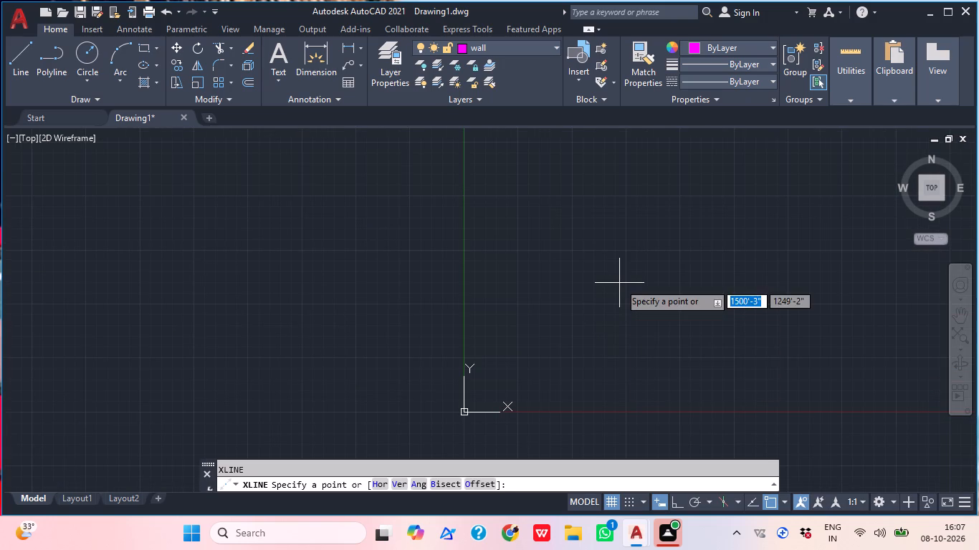
{"action": "left_click", "coordinate": [667, 513]}
{"action": "left_click", "coordinate": [676, 502]}
{"action": "middle_click_drag", "start_coordinate": [656, 267], "coordinate": [520, 292]}
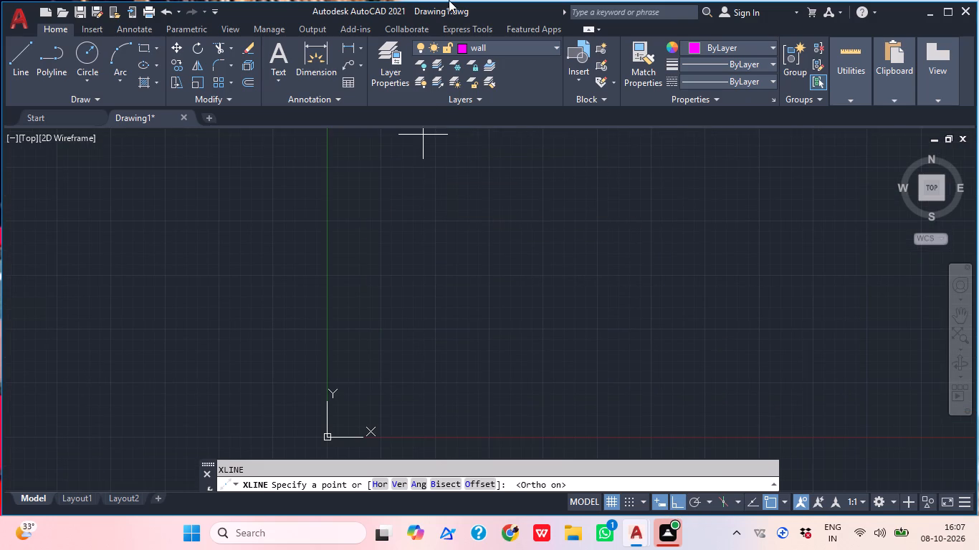
{"action": "scroll", "coordinate": [423, 290], "scroll_direction": "down", "scroll_amount": 2}
{"action": "middle_click_drag", "start_coordinate": [396, 339], "coordinate": [254, 536]}
{"action": "scroll", "coordinate": [254, 536], "scroll_direction": "down", "scroll_amount": 1}
{"action": "middle_click_drag", "start_coordinate": [481, 248], "coordinate": [399, 349]}
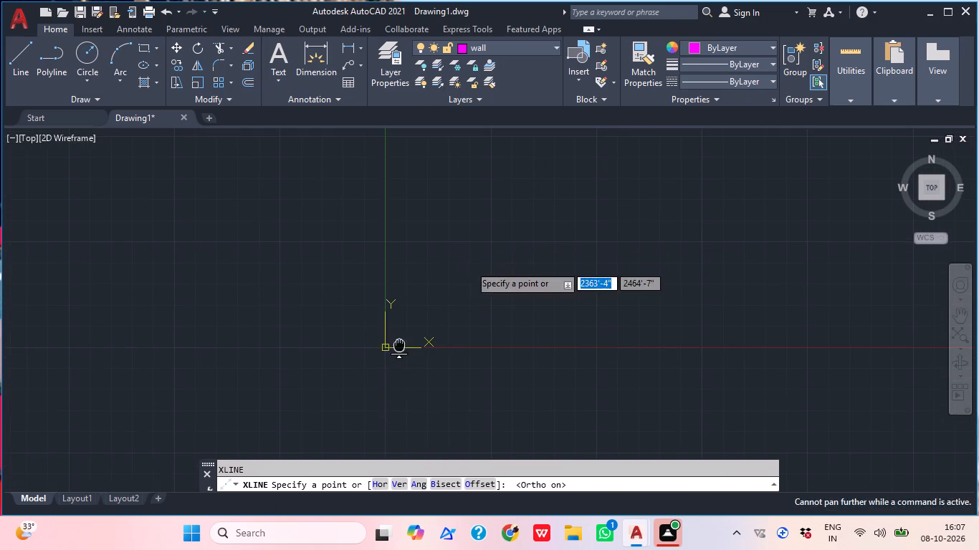
{"action": "middle_click_drag", "start_coordinate": [399, 349], "coordinate": [355, 380]}
{"action": "middle_click_drag", "start_coordinate": [595, 196], "coordinate": [315, 393]}
{"action": "middle_click_drag", "start_coordinate": [541, 221], "coordinate": [398, 444]}
{"action": "left_click", "coordinate": [438, 196]}
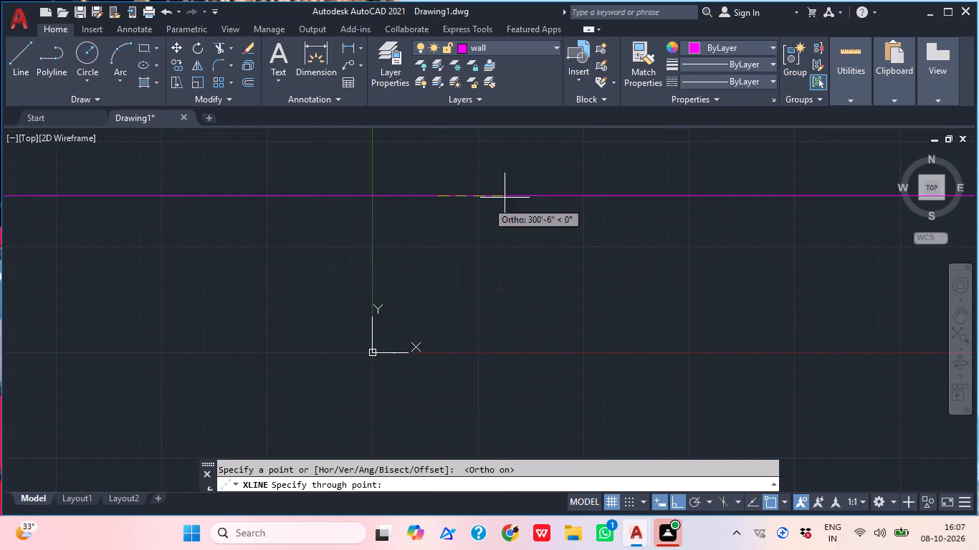
{"action": "left_click", "coordinate": [598, 232]}
{"action": "left_click", "coordinate": [433, 219]}
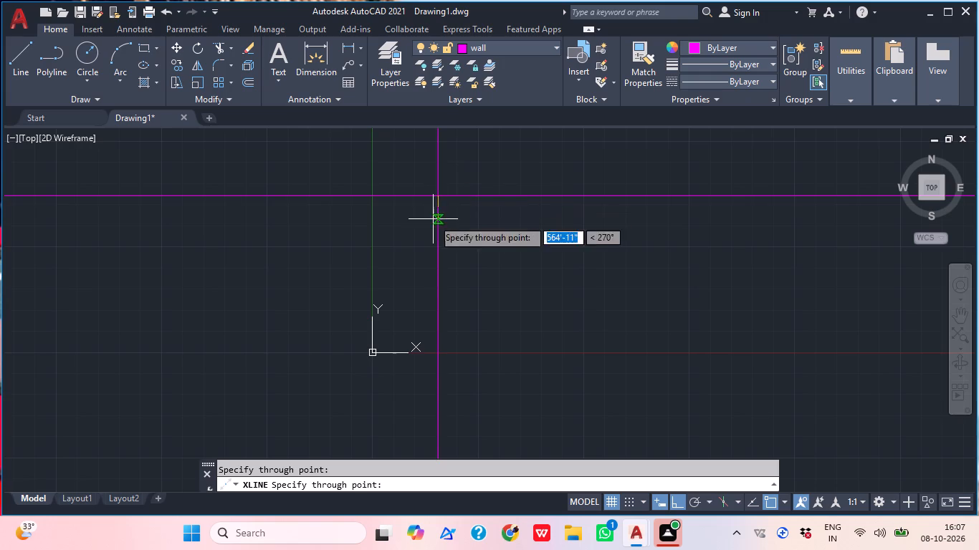
{"action": "key", "text": "Escape"}
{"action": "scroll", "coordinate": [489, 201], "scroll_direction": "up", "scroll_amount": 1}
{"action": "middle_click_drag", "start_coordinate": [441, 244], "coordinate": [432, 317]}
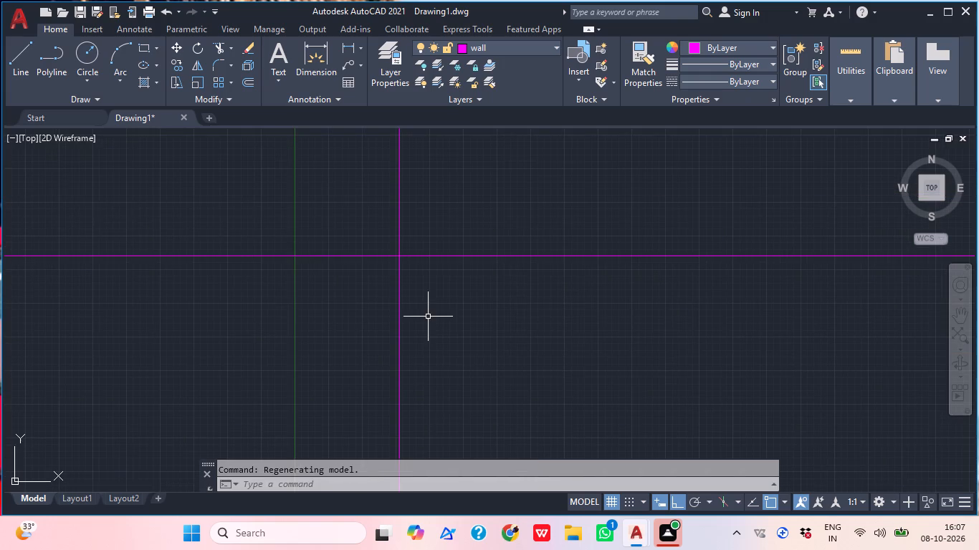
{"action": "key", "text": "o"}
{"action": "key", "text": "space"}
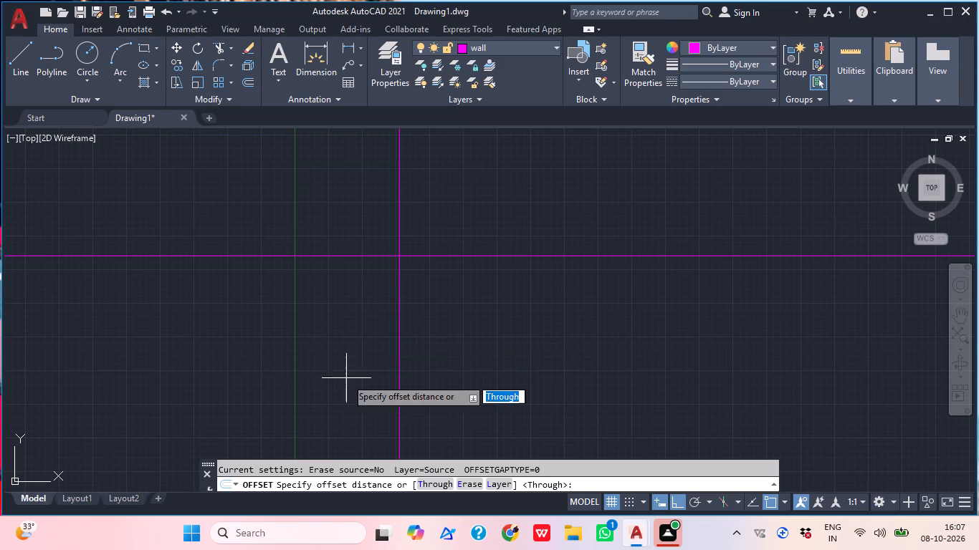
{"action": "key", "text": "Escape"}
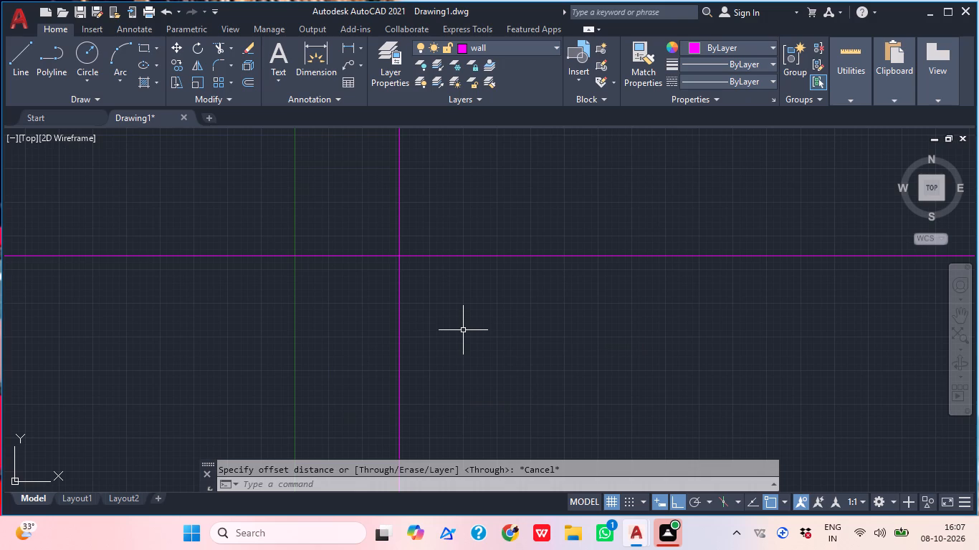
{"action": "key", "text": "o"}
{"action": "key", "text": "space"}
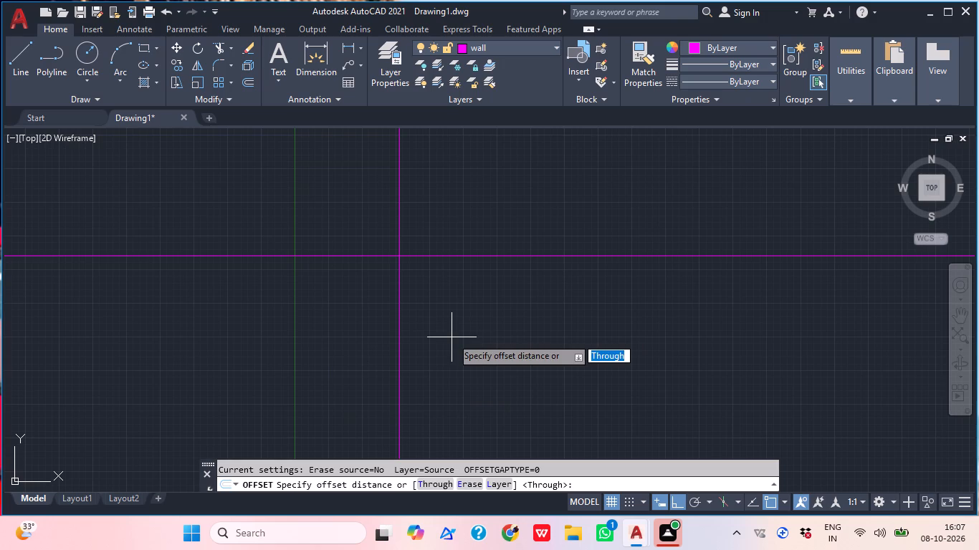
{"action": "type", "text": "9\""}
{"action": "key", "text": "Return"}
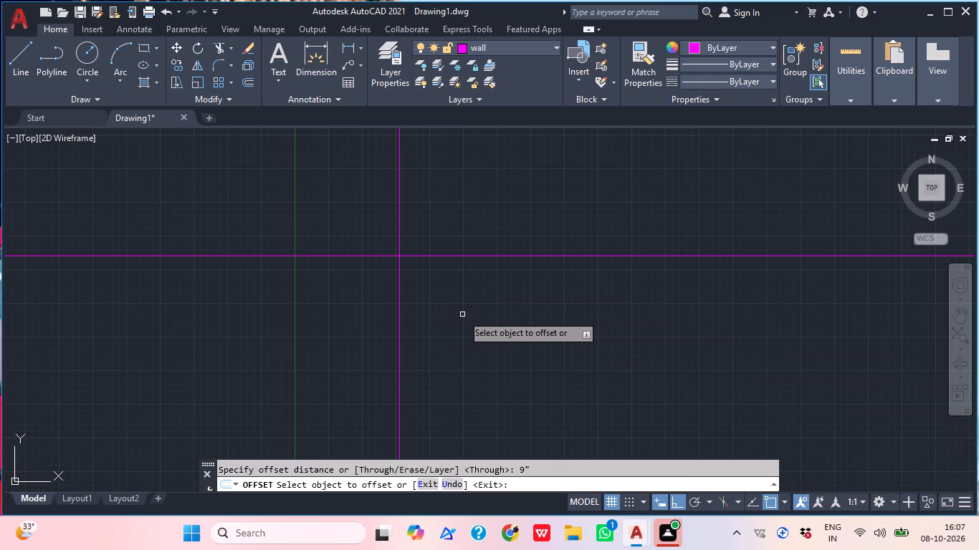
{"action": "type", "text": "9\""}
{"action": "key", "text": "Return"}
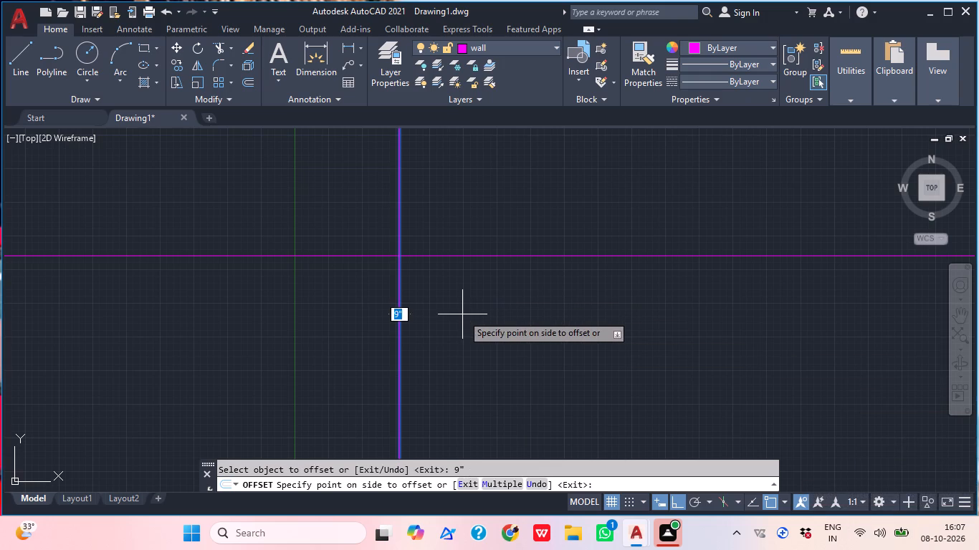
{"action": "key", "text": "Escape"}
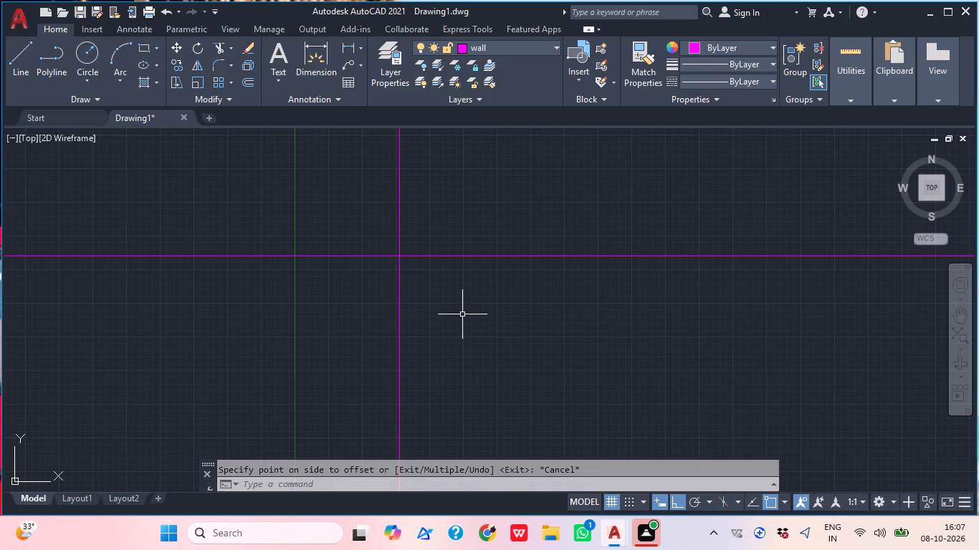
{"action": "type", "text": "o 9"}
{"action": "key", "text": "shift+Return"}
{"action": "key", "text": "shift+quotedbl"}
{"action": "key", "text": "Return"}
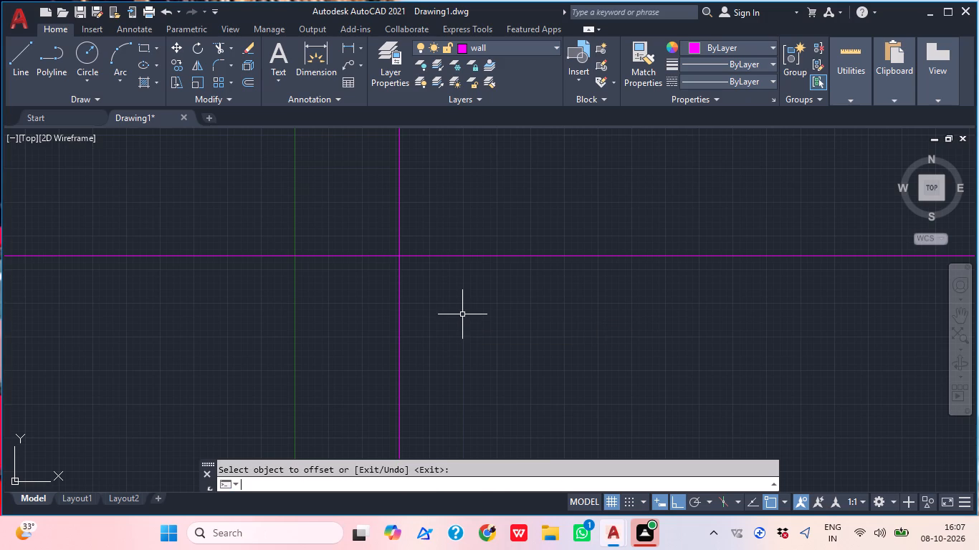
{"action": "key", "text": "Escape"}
Offset the vertical construction line 9" to the east and the horizontal one 9" to the south.
{"action": "type", "text": "o 9\""}
{"action": "key", "text": "Return"}
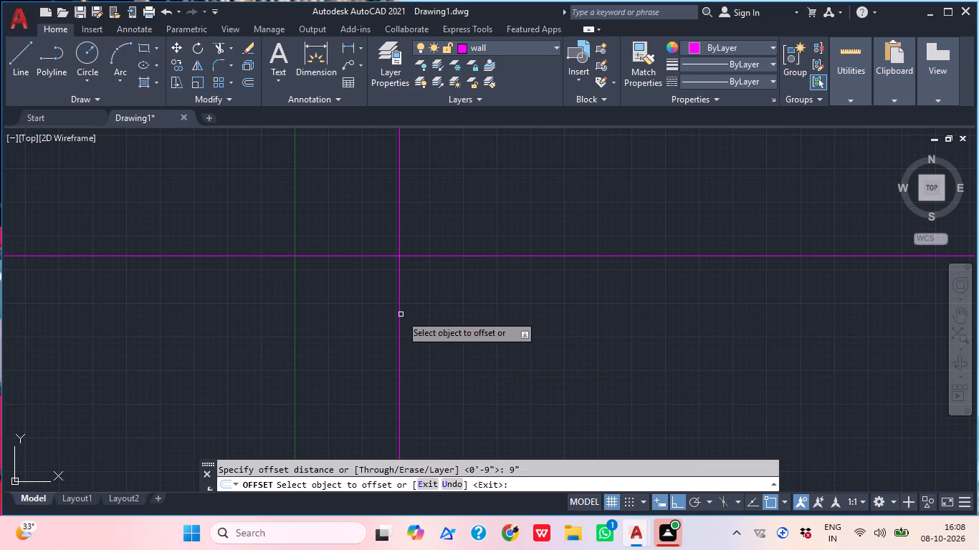
{"action": "left_click", "coordinate": [398, 319]}
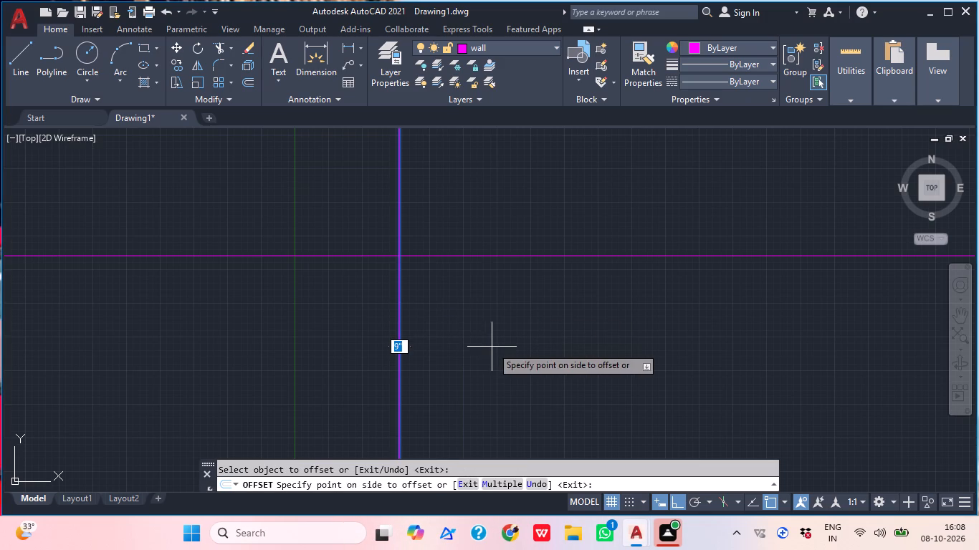
{"action": "scroll", "coordinate": [562, 301], "scroll_direction": "down", "scroll_amount": 1}
{"action": "left_click", "coordinate": [562, 301]}
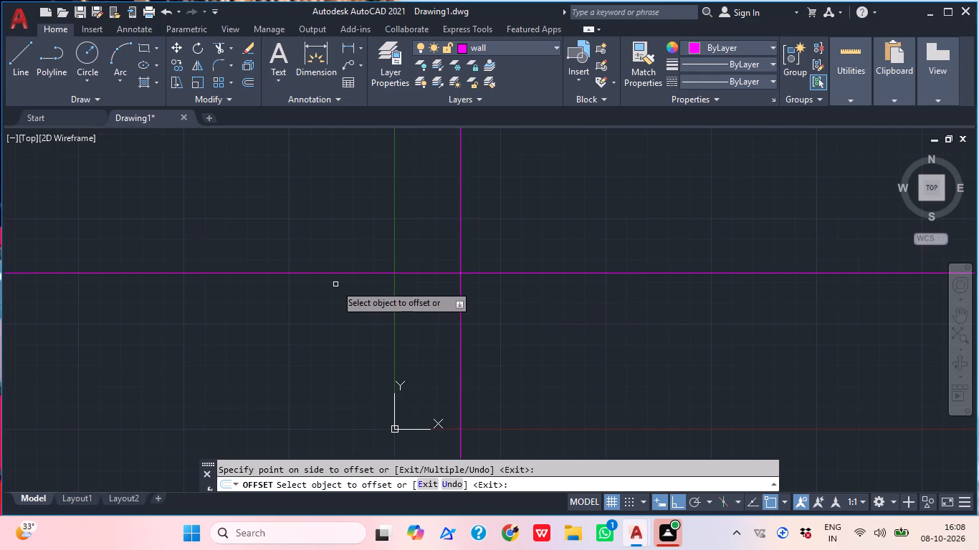
{"action": "scroll", "coordinate": [419, 289], "scroll_direction": "up", "scroll_amount": 1}
{"action": "scroll", "coordinate": [491, 284], "scroll_direction": "up", "scroll_amount": 4}
{"action": "scroll", "coordinate": [441, 226], "scroll_direction": "up", "scroll_amount": 5}
{"action": "middle_click_drag", "start_coordinate": [416, 281], "coordinate": [441, 392]}
{"action": "middle_click_drag", "start_coordinate": [300, 287], "coordinate": [421, 493]}
{"action": "scroll", "coordinate": [435, 189], "scroll_direction": "up", "scroll_amount": 1}
{"action": "middle_click_drag", "start_coordinate": [435, 189], "coordinate": [405, 276]}
{"action": "scroll", "coordinate": [431, 269], "scroll_direction": "up", "scroll_amount": 2}
{"action": "left_click", "coordinate": [433, 269]}
{"action": "left_click", "coordinate": [438, 307]}
{"action": "key", "text": "Escape"}
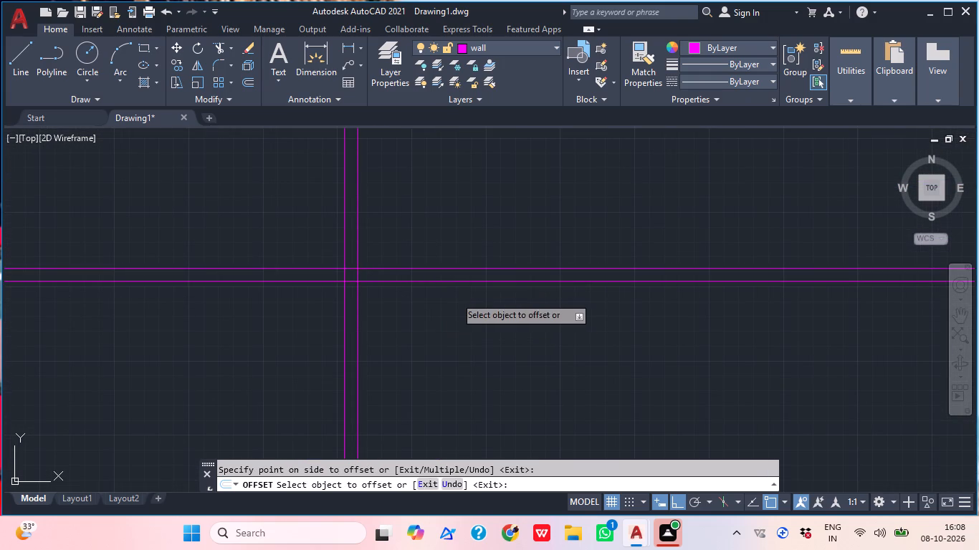
Trim the construction lines extending north and west beyond the double-line wall corner.
{"action": "type", "text": "tr"}
{"action": "key", "text": "space"}
{"action": "left_click", "coordinate": [423, 200]}
{"action": "left_click", "coordinate": [180, 325]}
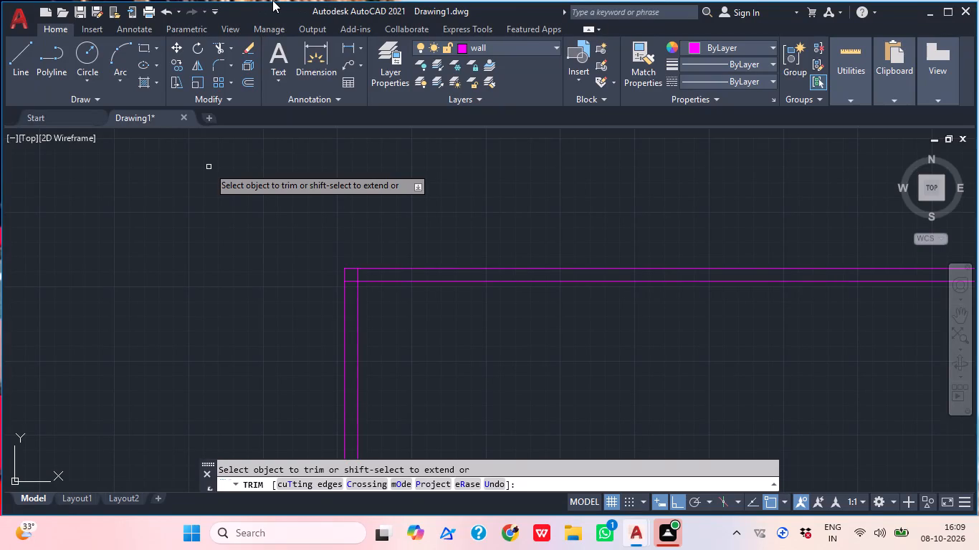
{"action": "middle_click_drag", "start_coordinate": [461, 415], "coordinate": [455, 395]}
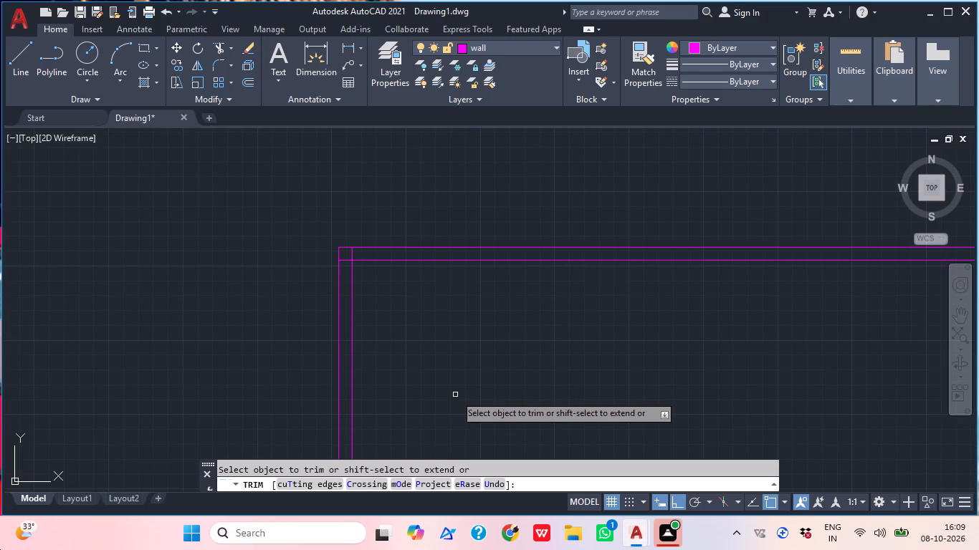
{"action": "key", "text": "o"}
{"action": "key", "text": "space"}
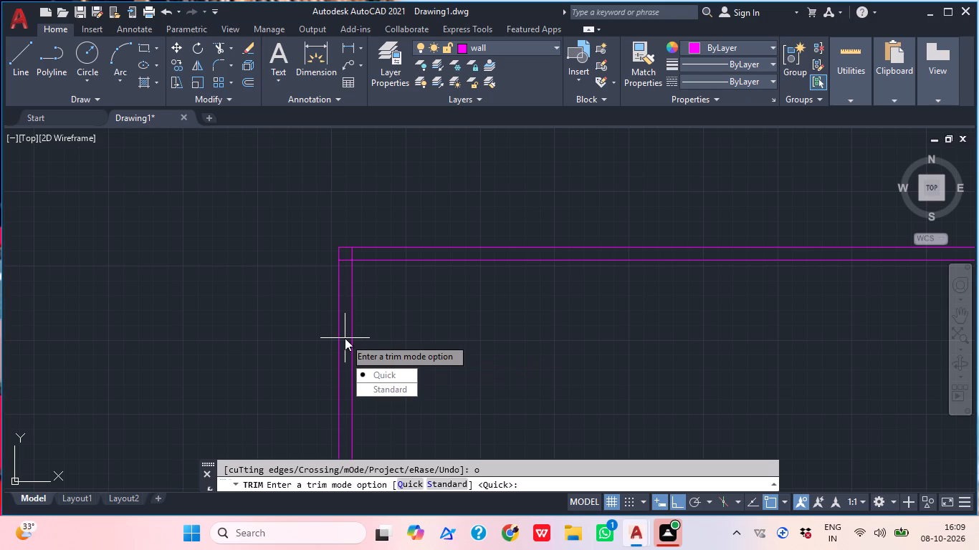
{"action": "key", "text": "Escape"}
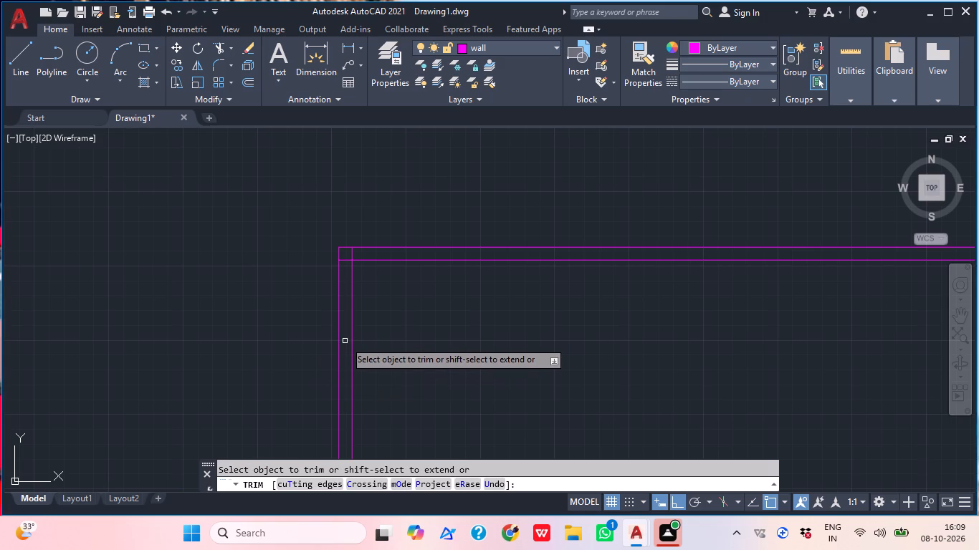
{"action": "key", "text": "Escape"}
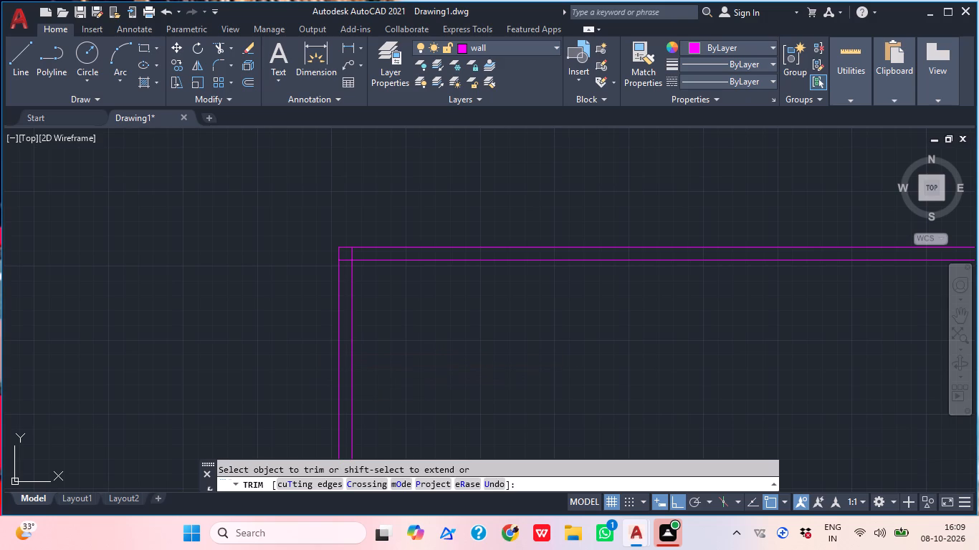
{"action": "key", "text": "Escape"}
Offset the inner line of the west wall 14' to the east.
{"action": "type", "text": "o"}
{"action": "key", "text": "space"}
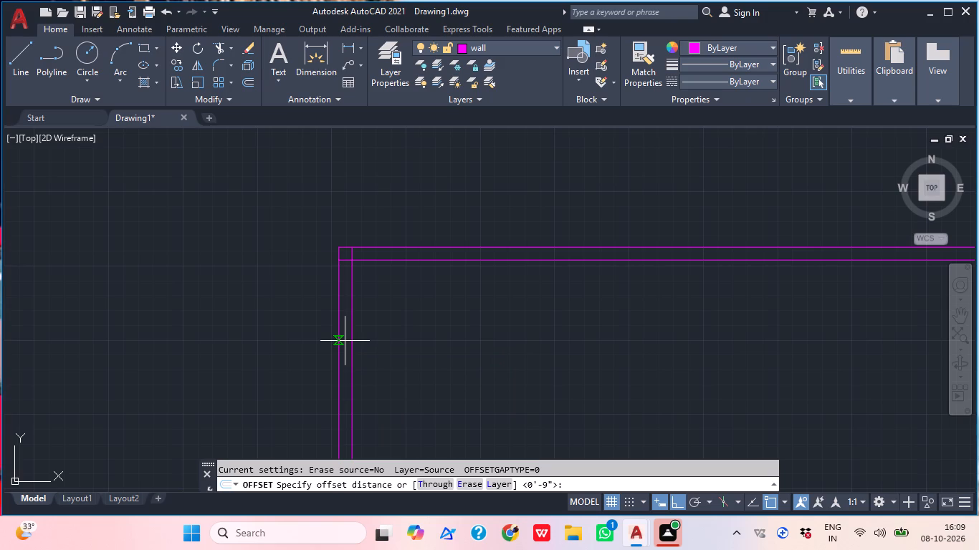
{"action": "type", "text": "14'"}
{"action": "key", "text": "Return"}
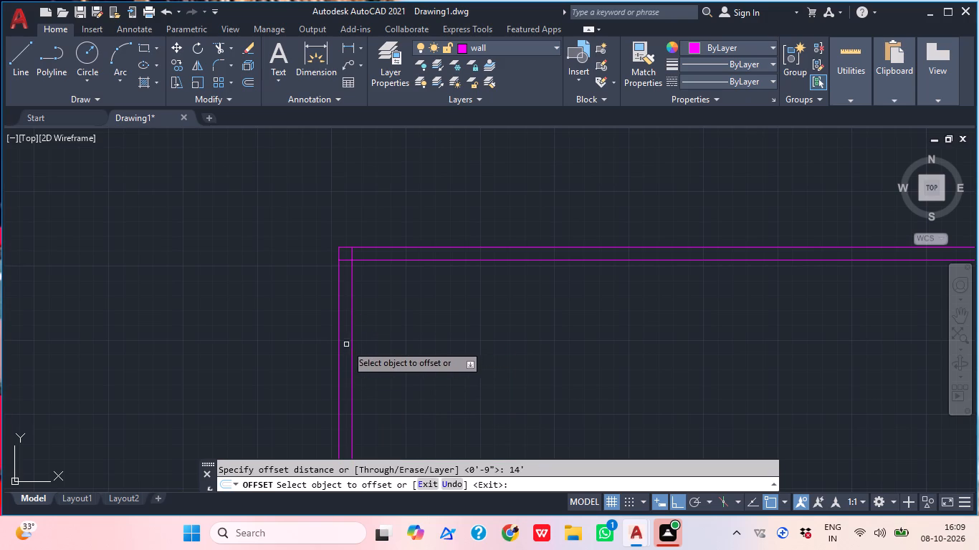
{"action": "left_click", "coordinate": [353, 348]}
{"action": "left_click", "coordinate": [446, 352]}
{"action": "middle_click_drag", "start_coordinate": [474, 350], "coordinate": [364, 327]}
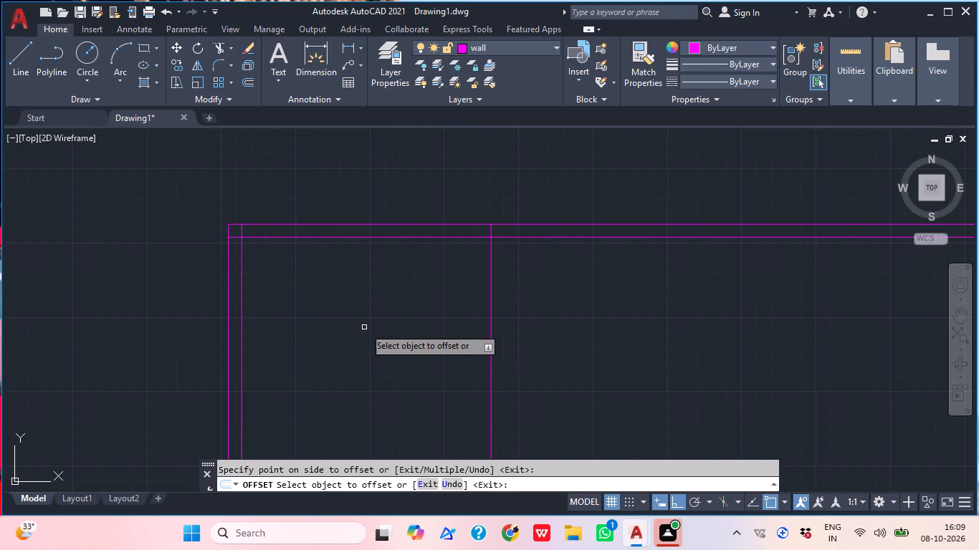
{"action": "key", "text": "space"}
Offset the new vertical line 9" to the east to give the middle wall its thickness.
{"action": "key", "text": "space"}
{"action": "type", "text": "9'"}
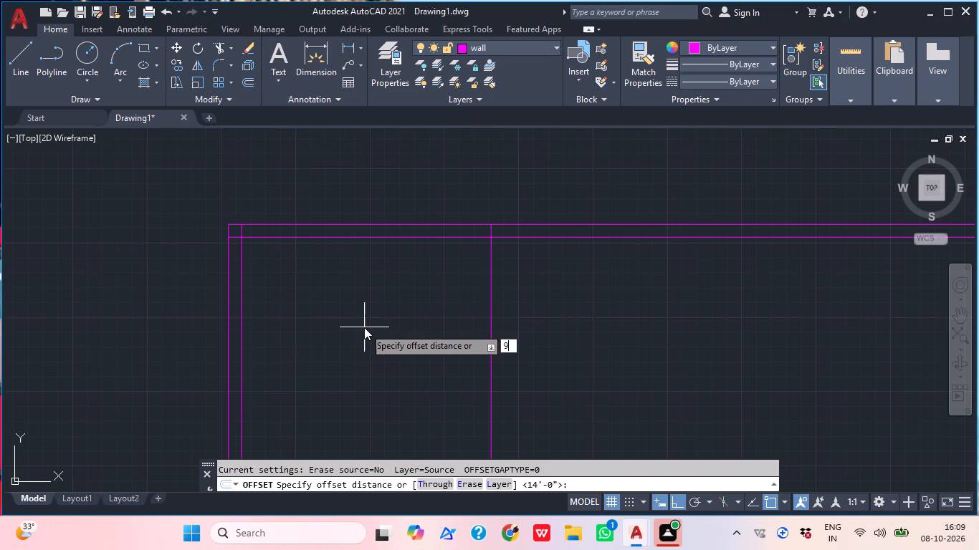
{"action": "key", "text": "BackSpace"}
{"action": "key", "text": "shift+quotedbl"}
{"action": "key", "text": "Return"}
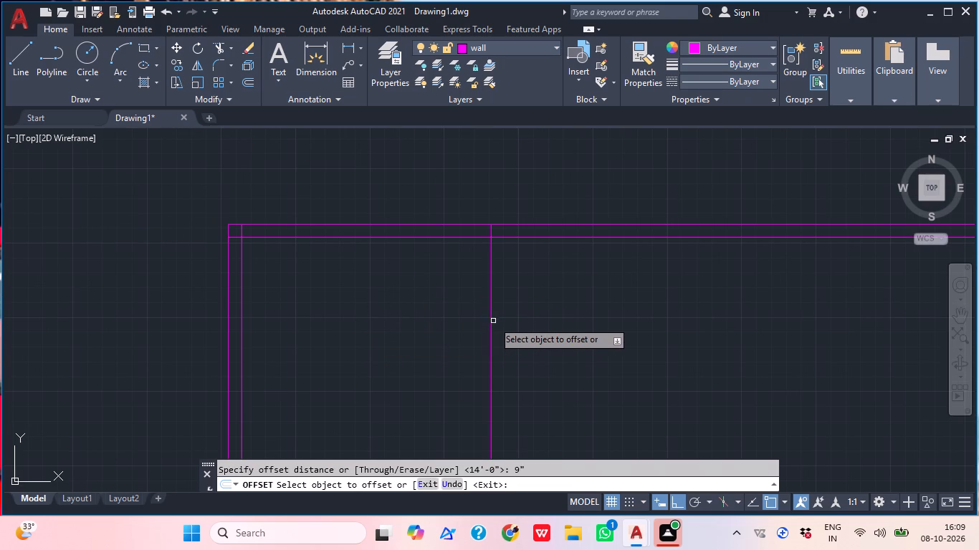
{"action": "left_click", "coordinate": [490, 312]}
{"action": "left_click", "coordinate": [543, 314]}
{"action": "scroll", "coordinate": [532, 307], "scroll_direction": "down", "scroll_amount": 1}
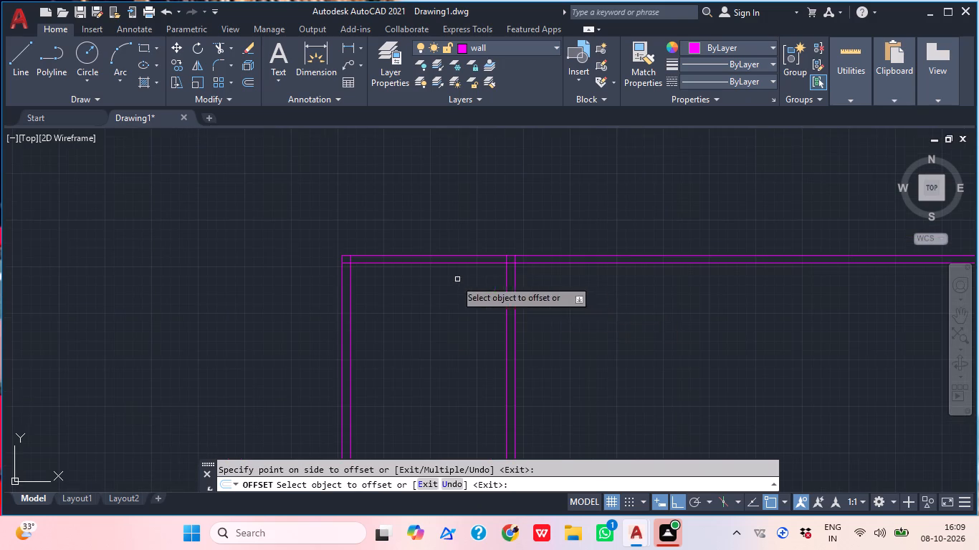
{"action": "middle_click_drag", "start_coordinate": [550, 319], "coordinate": [421, 309]}
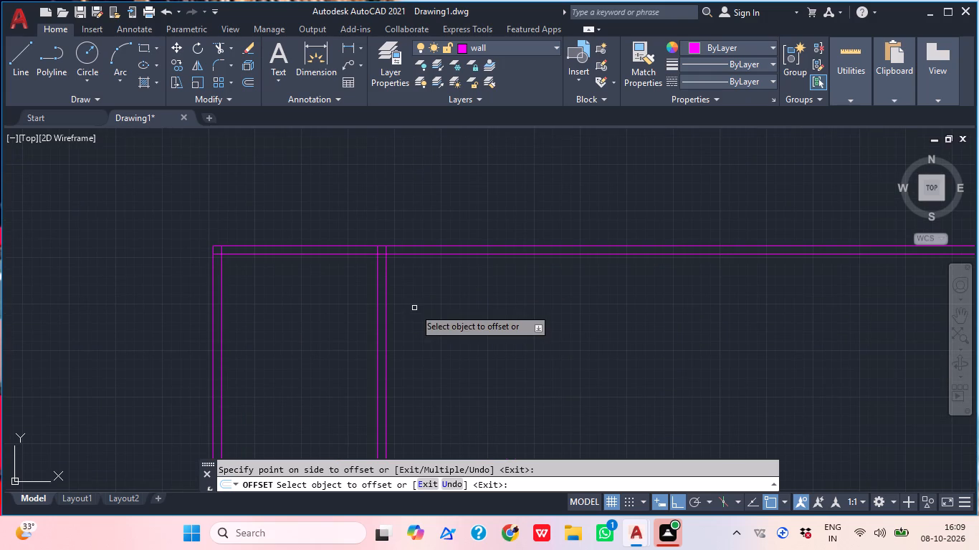
{"action": "key", "text": "space"}
Offset the middle wall's east line 14' to the east.
{"action": "key", "text": "space"}
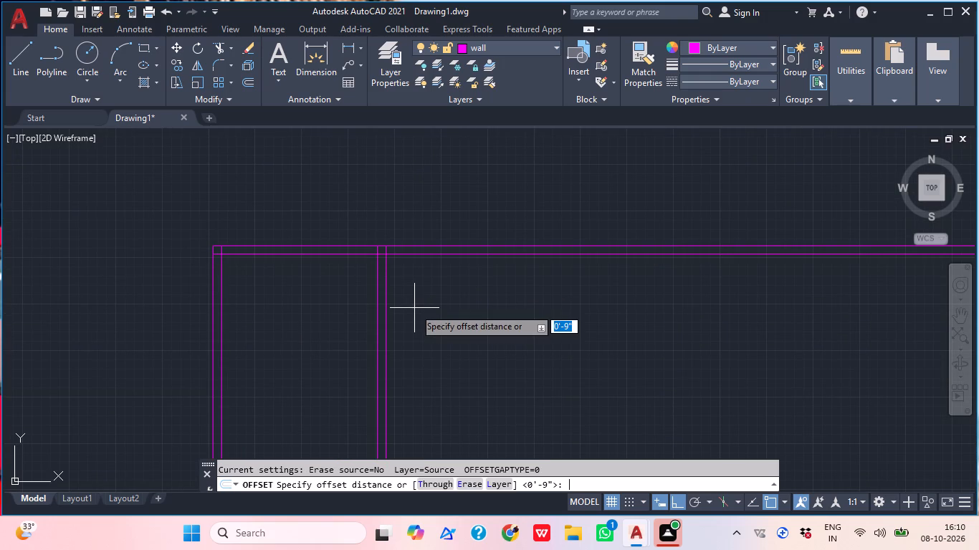
{"action": "type", "text": "14'"}
{"action": "key", "text": "Return"}
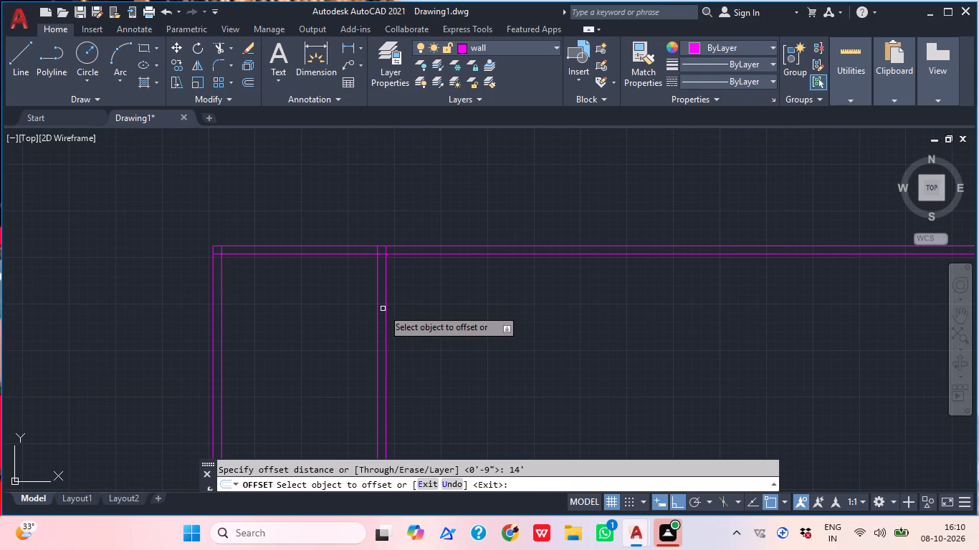
{"action": "left_click", "coordinate": [383, 309]}
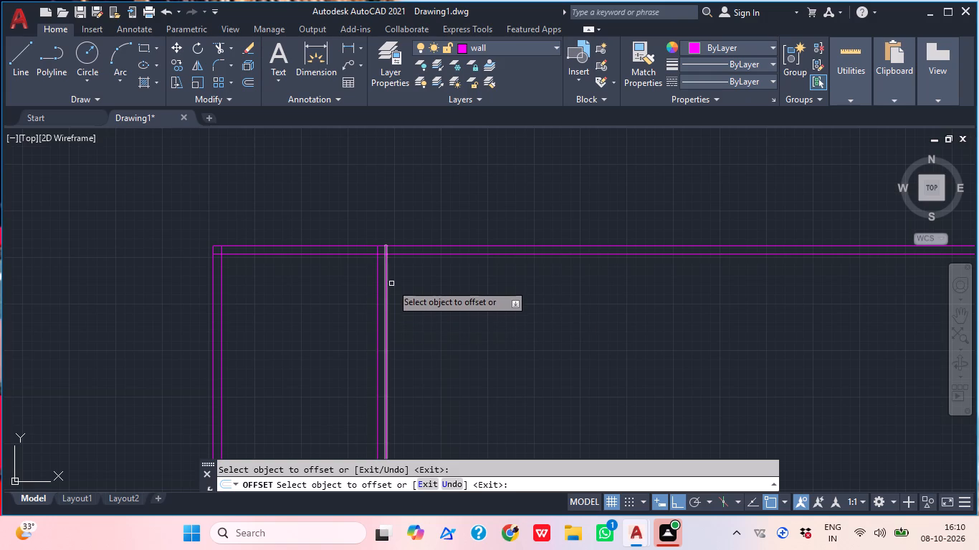
{"action": "left_click", "coordinate": [386, 271]}
{"action": "left_click", "coordinate": [489, 288]}
{"action": "middle_click_drag", "start_coordinate": [667, 332], "coordinate": [646, 332]}
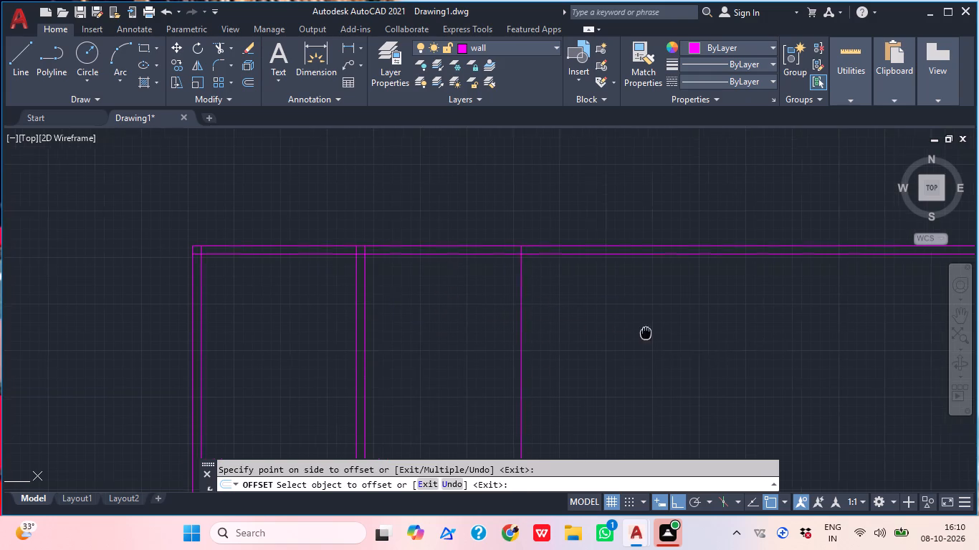
{"action": "middle_click_drag", "start_coordinate": [646, 332], "coordinate": [641, 334]}
{"action": "key", "text": "space"}
Offset the easternmost vertical line 9" to the east to form the east wall.
{"action": "key", "text": "space"}
{"action": "type", "text": "9"}
{"action": "key", "text": "shift+quotedbl"}
{"action": "key", "text": "Return"}
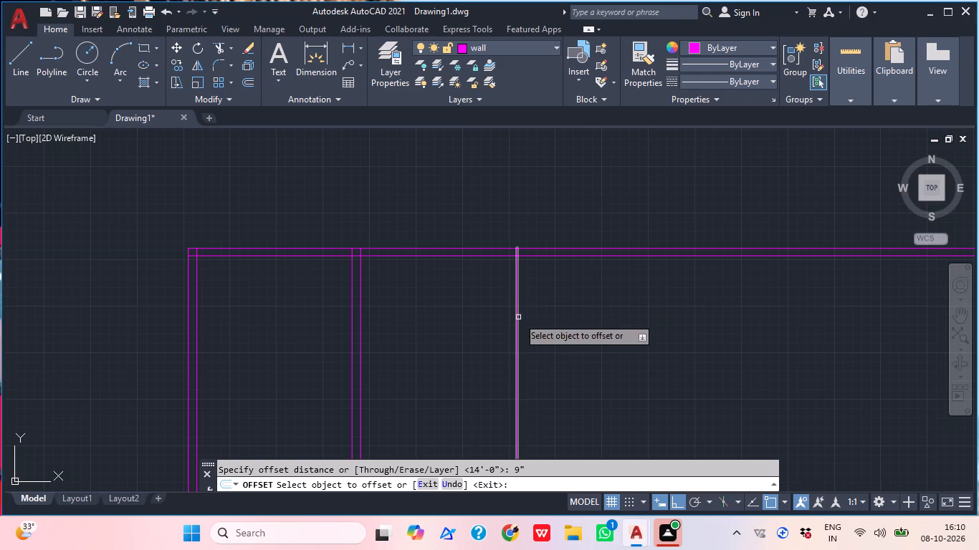
{"action": "left_click", "coordinate": [515, 323]}
{"action": "left_click", "coordinate": [599, 332]}
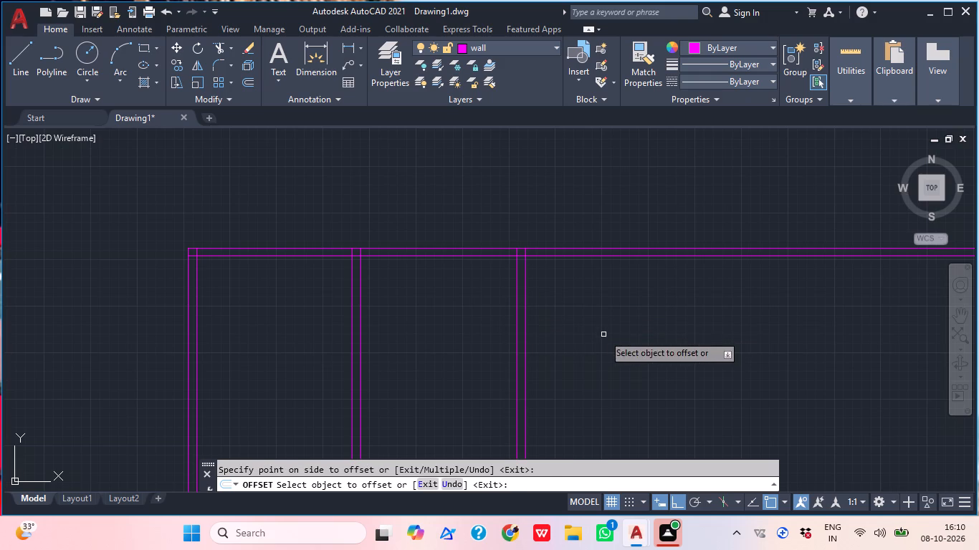
{"action": "key", "text": "Escape"}
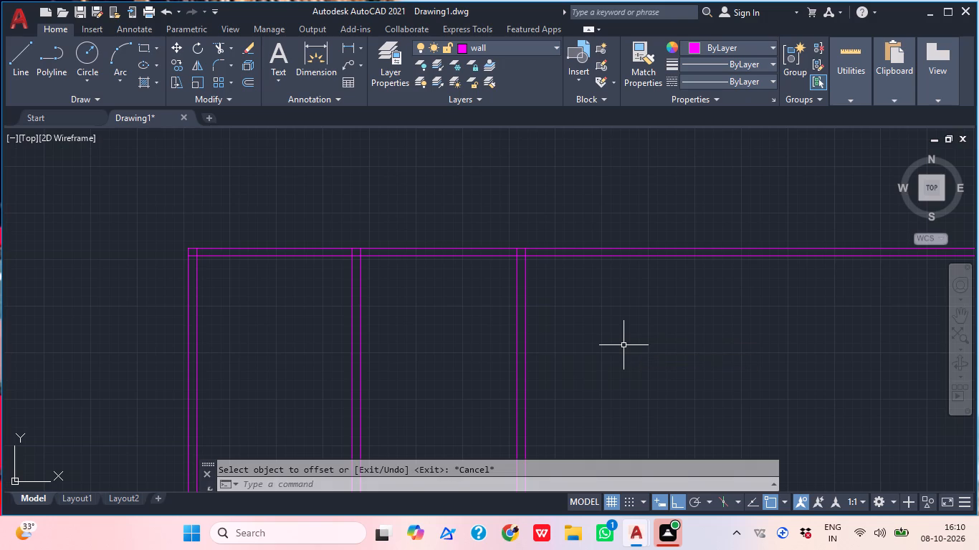
Trim both north wall lines where they extend east beyond the outer line of the east wall.
{"action": "type", "text": "tr"}
{"action": "key", "text": "space"}
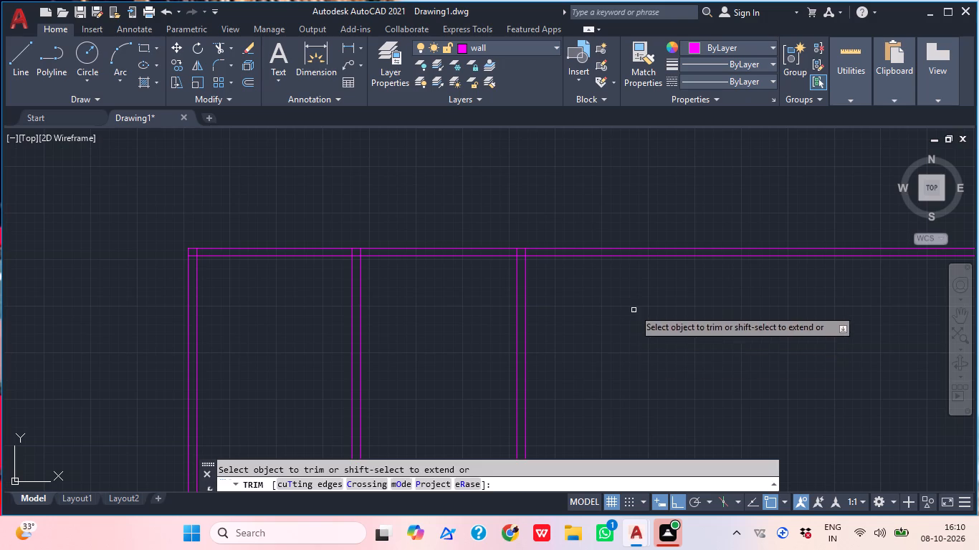
{"action": "left_click_drag", "start_coordinate": [621, 280], "coordinate": [608, 268]}
{"action": "key", "text": "Escape"}
{"action": "type", "text": "tr"}
{"action": "key", "text": "space"}
{"action": "left_click", "coordinate": [590, 226]}
{"action": "left_click", "coordinate": [589, 281]}
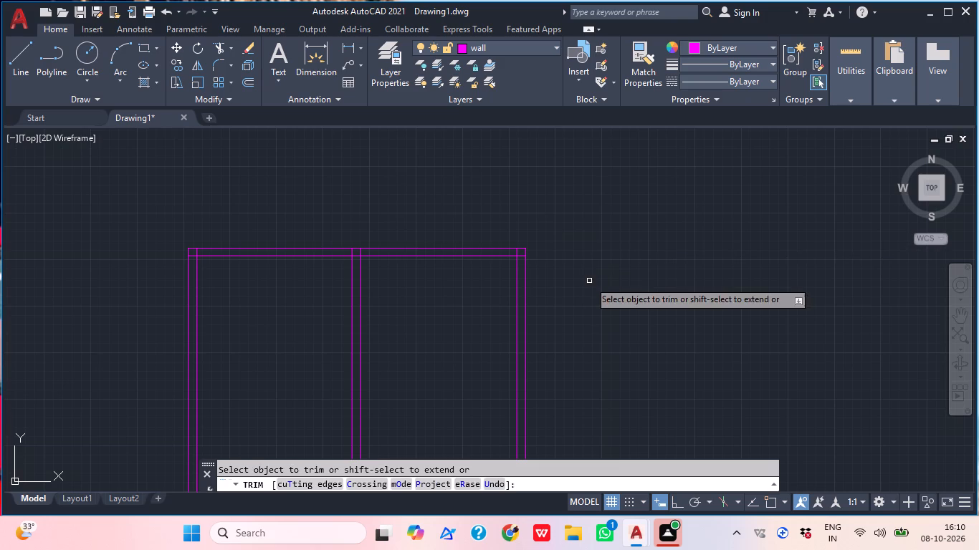
{"action": "key", "text": "Escape"}
Offset the inner line of the north wall 14'6" to the south.
{"action": "middle_click_drag", "start_coordinate": [533, 290], "coordinate": [646, 160]}
{"action": "scroll", "coordinate": [512, 330], "scroll_direction": "down", "scroll_amount": 1}
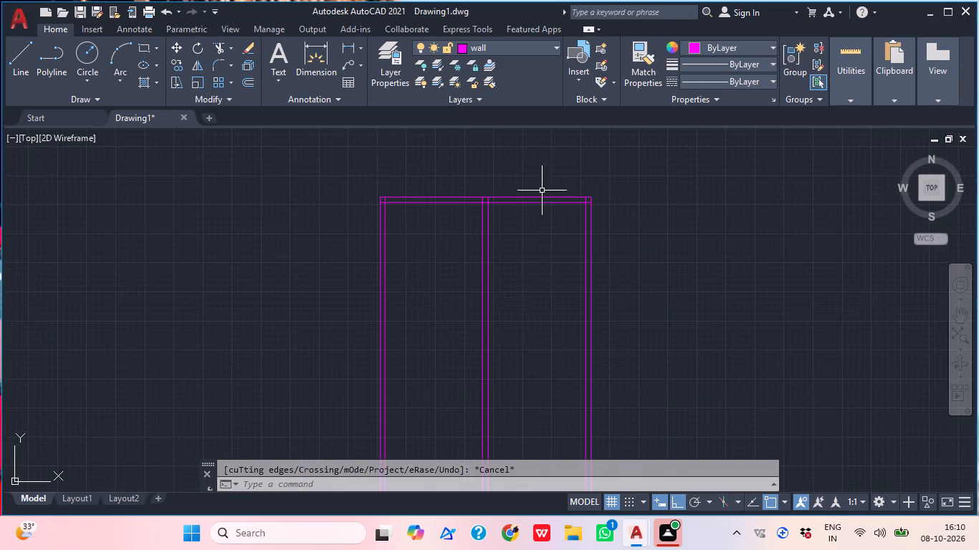
{"action": "middle_click_drag", "start_coordinate": [540, 178], "coordinate": [539, 188]}
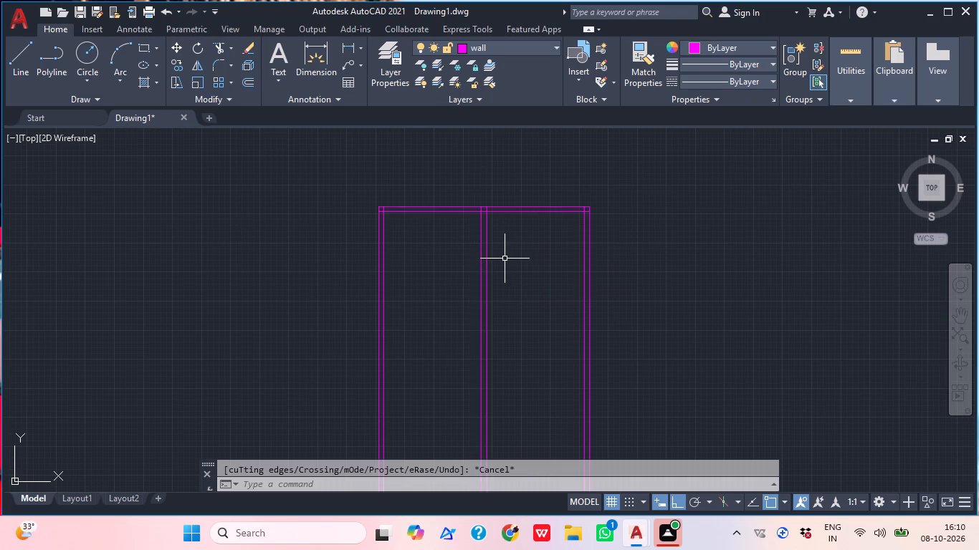
{"action": "type", "text": "o"}
{"action": "key", "text": "space"}
{"action": "type", "text": "14'"}
{"action": "type", "text": "6\""}
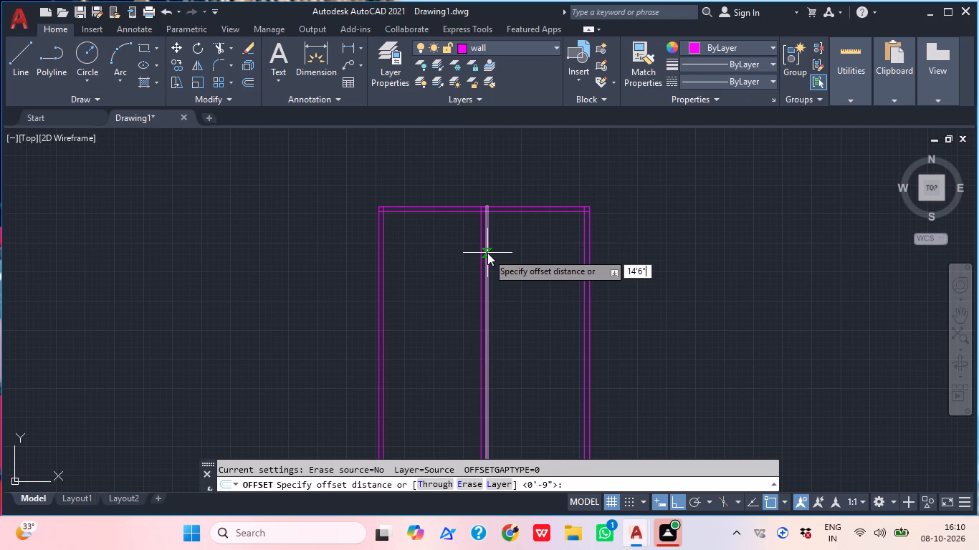
{"action": "key", "text": "Return"}
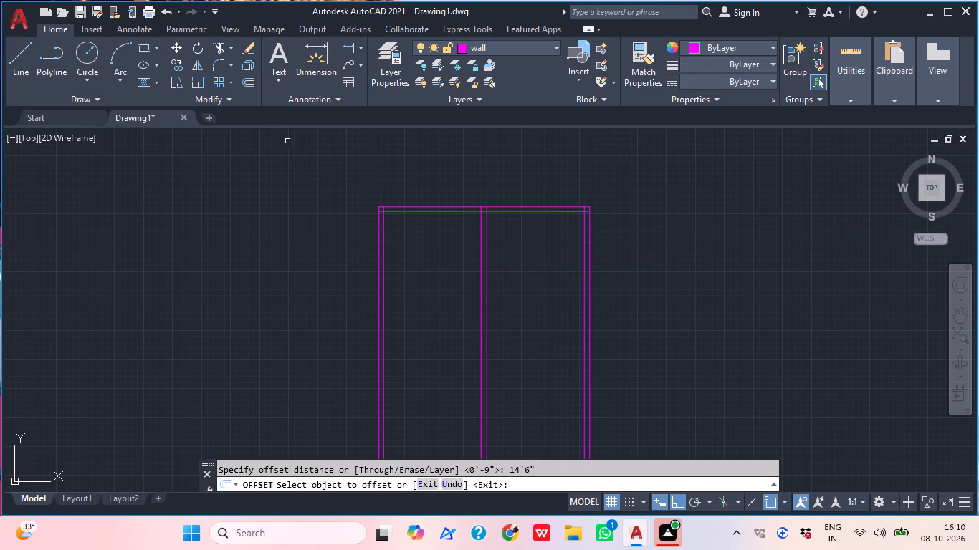
{"action": "scroll", "coordinate": [406, 208], "scroll_direction": "up", "scroll_amount": 2}
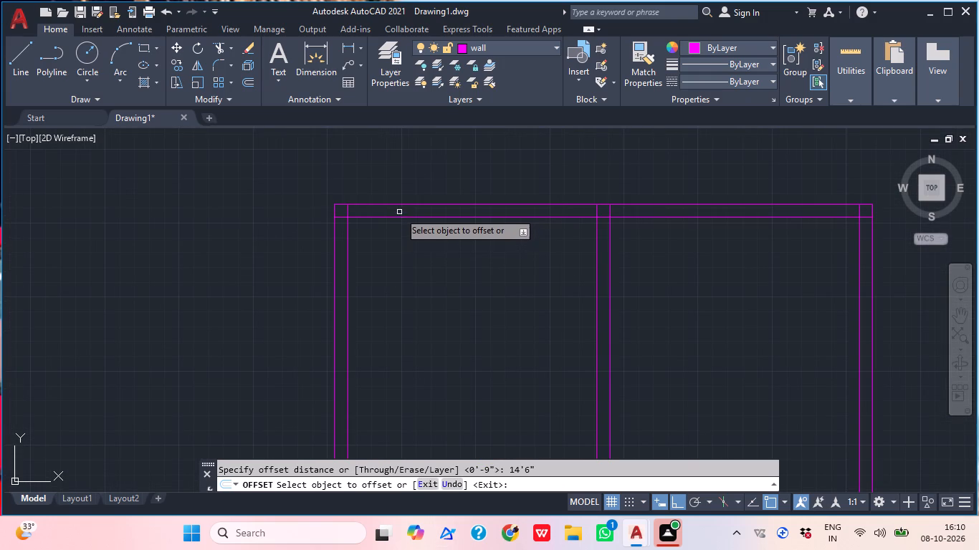
{"action": "left_click", "coordinate": [397, 216]}
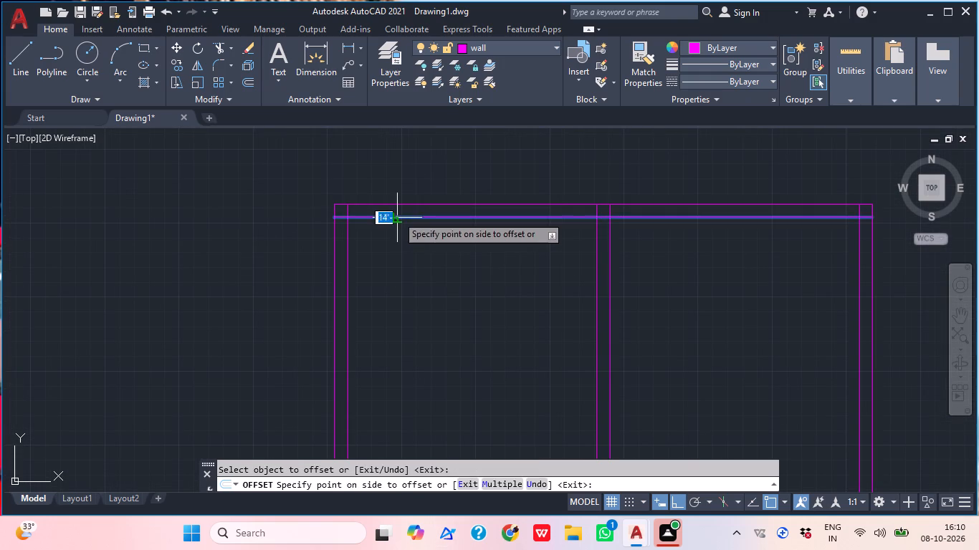
{"action": "scroll", "coordinate": [391, 210], "scroll_direction": "down", "scroll_amount": 2}
{"action": "left_click", "coordinate": [391, 307]}
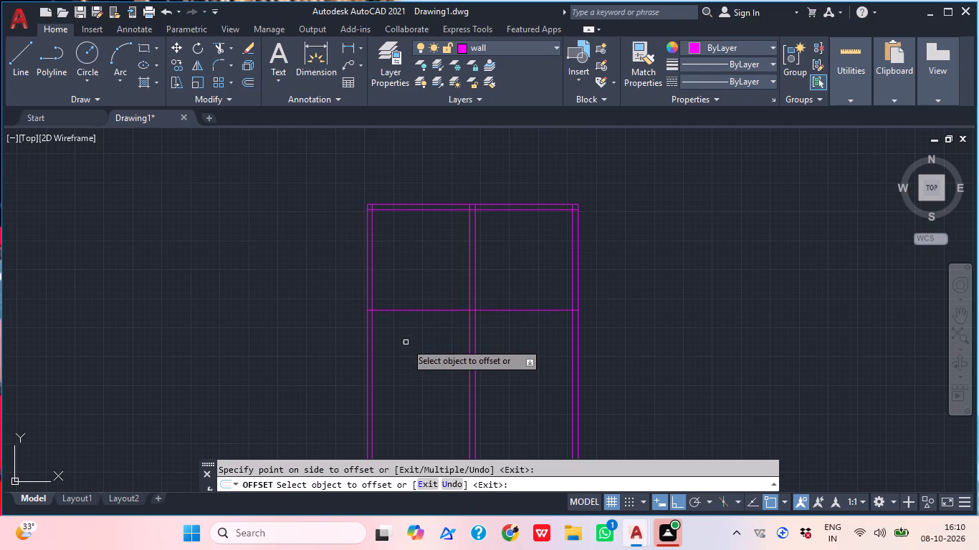
{"action": "key", "text": "space"}
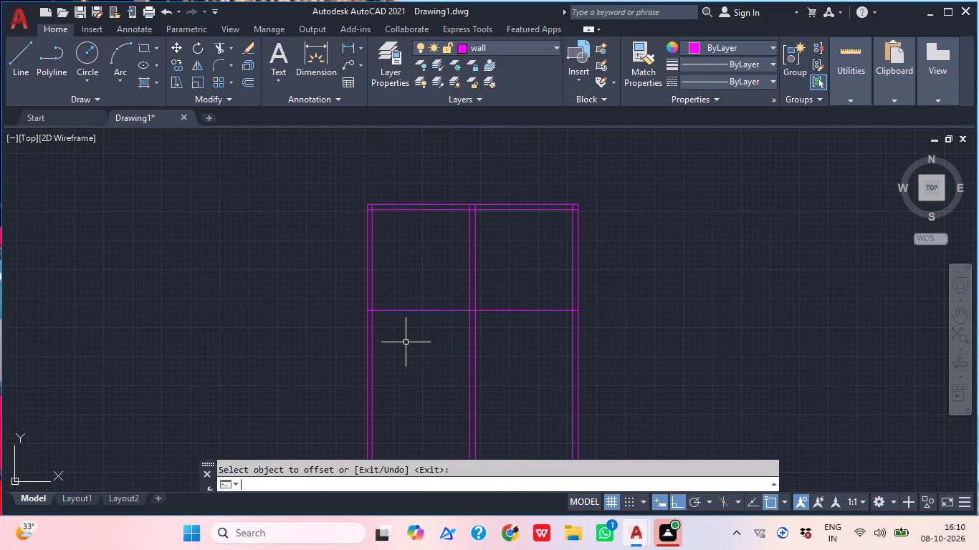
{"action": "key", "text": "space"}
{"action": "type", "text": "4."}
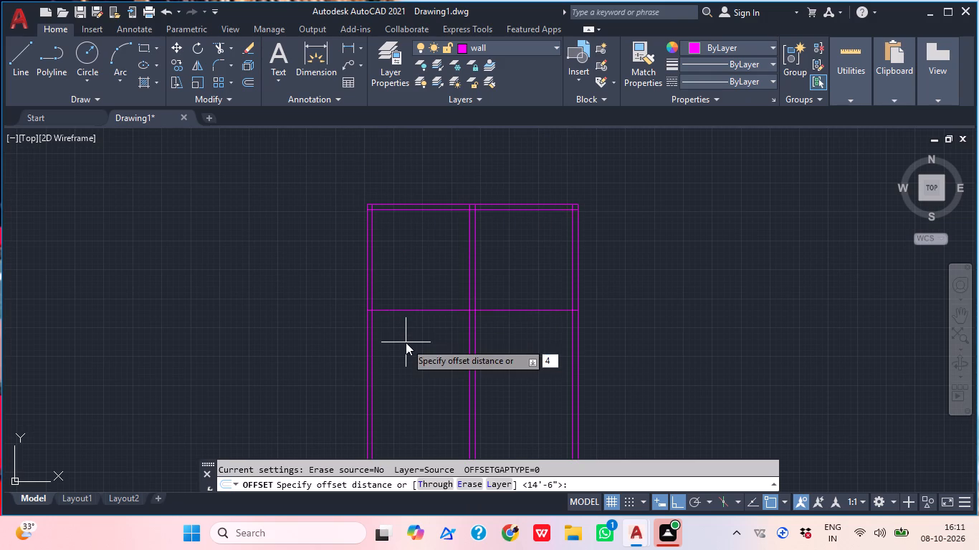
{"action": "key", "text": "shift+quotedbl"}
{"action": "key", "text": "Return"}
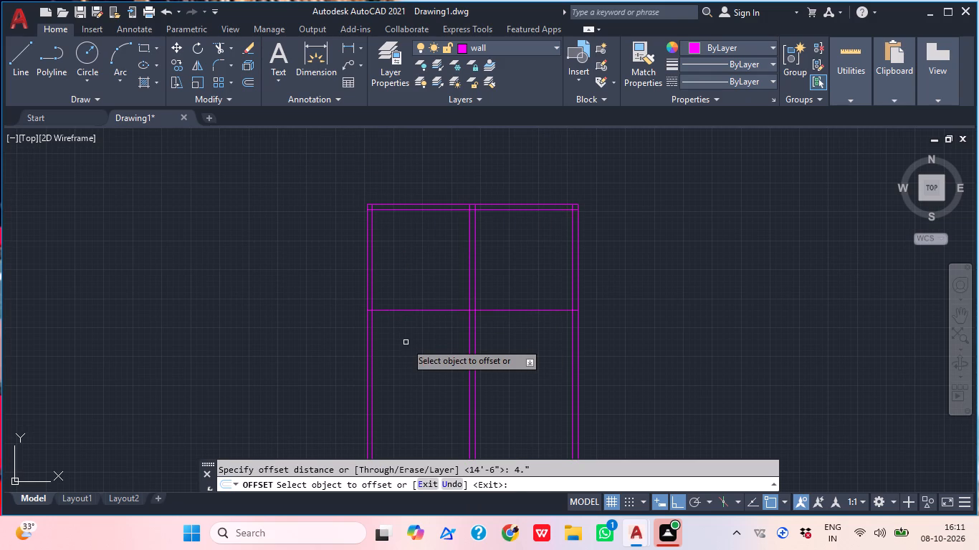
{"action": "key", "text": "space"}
Offset the horizontal partition line south of the two north rooms 4.5" to the south.
{"action": "key", "text": "space"}
{"action": "type", "text": "4"}
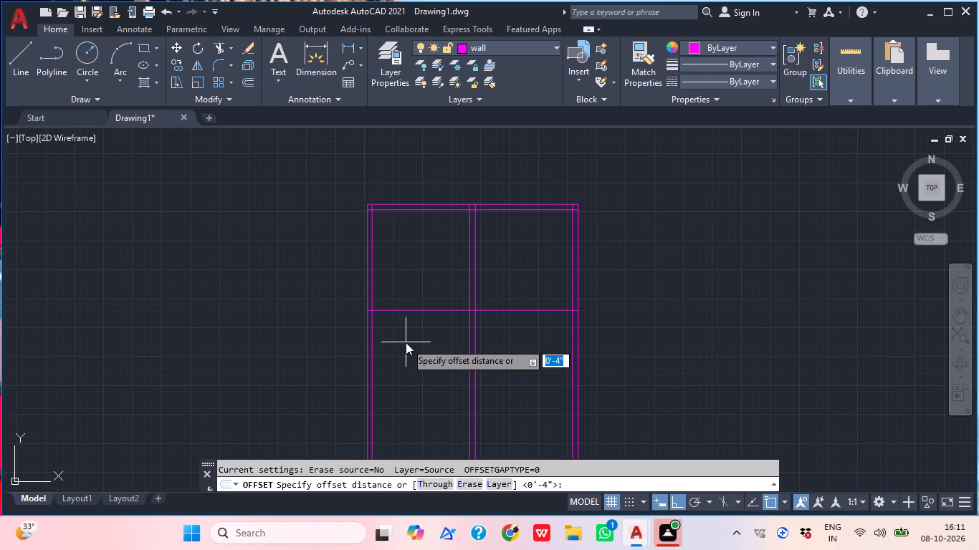
{"action": "type", "text": ".5\""}
{"action": "key", "text": "Return"}
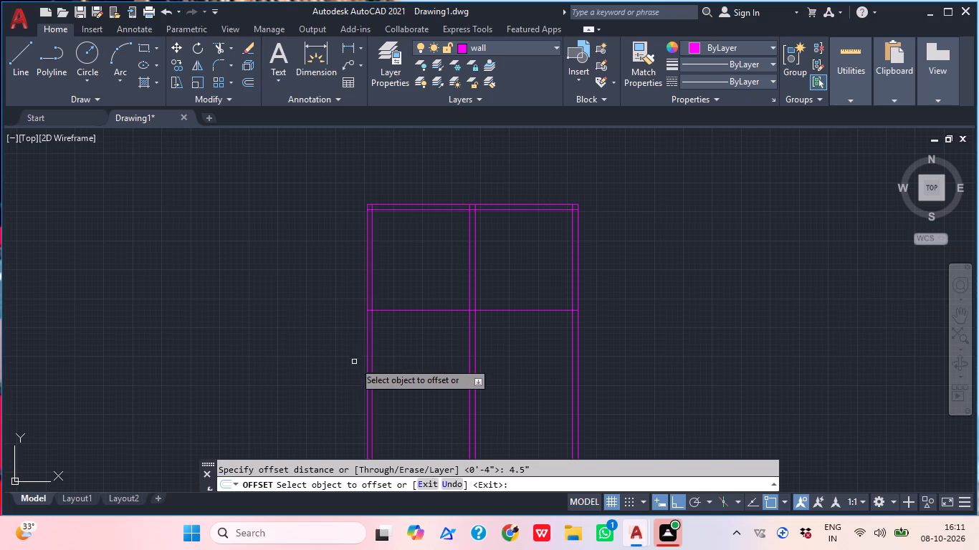
{"action": "left_click", "coordinate": [424, 312]}
{"action": "left_click", "coordinate": [424, 335]}
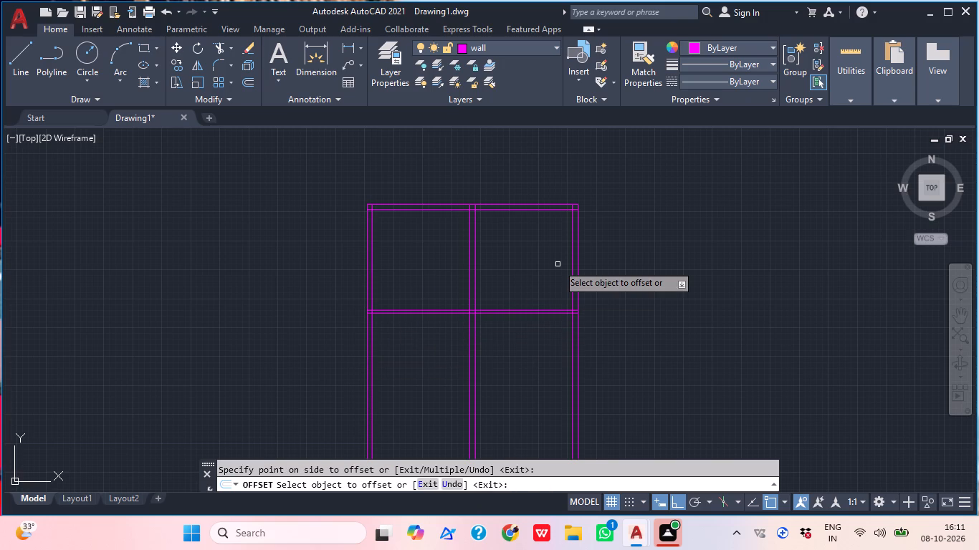
{"action": "key", "text": "Escape"}
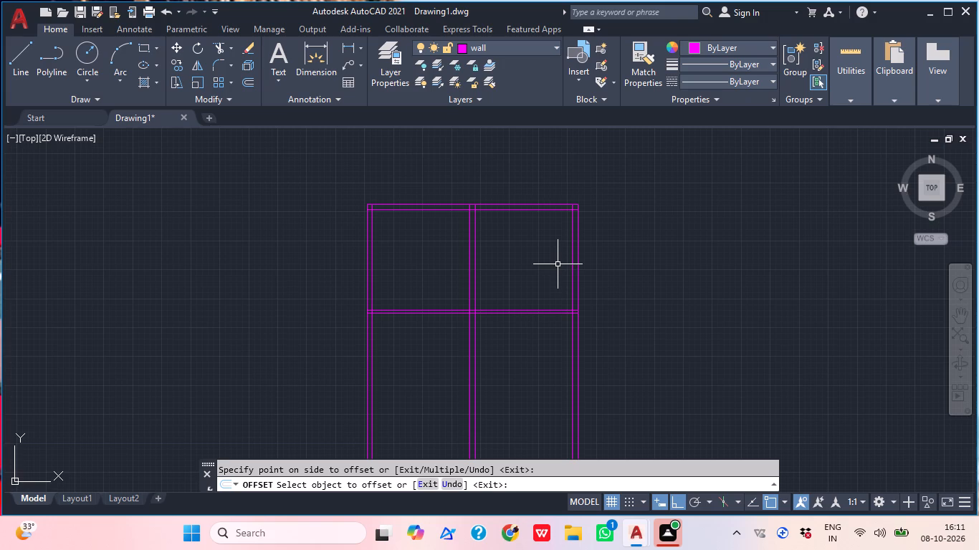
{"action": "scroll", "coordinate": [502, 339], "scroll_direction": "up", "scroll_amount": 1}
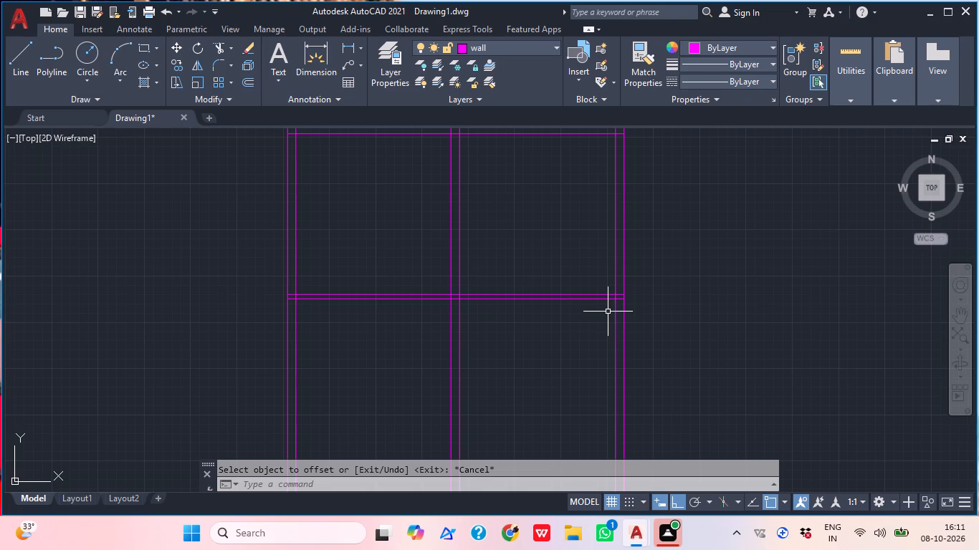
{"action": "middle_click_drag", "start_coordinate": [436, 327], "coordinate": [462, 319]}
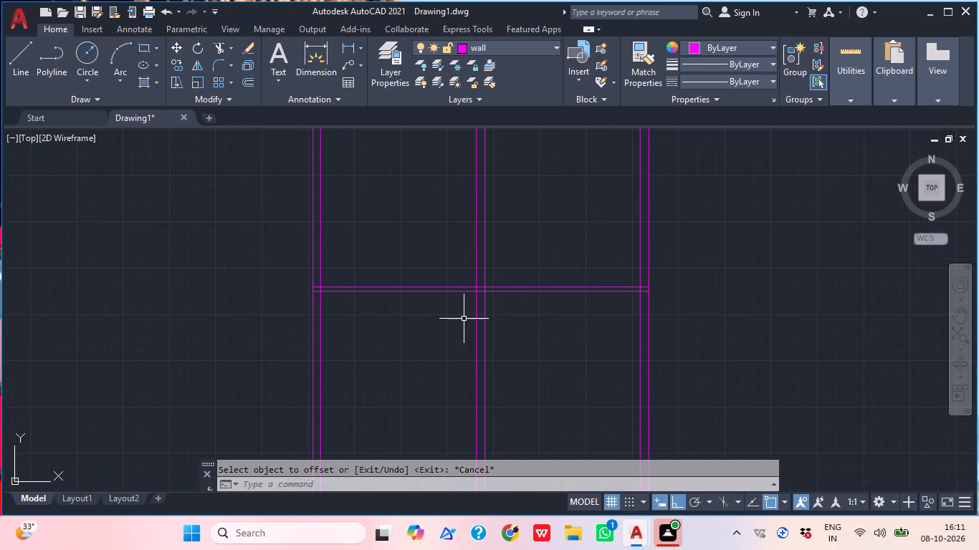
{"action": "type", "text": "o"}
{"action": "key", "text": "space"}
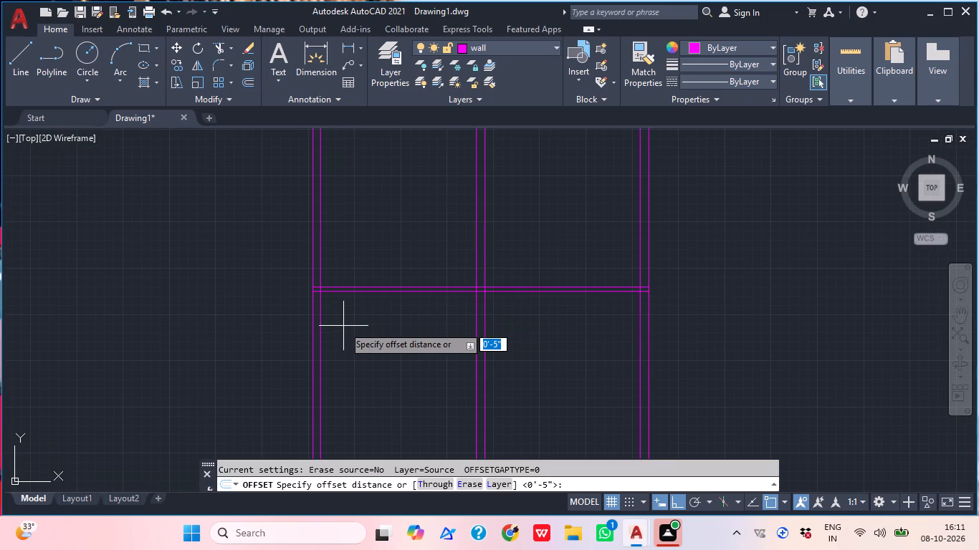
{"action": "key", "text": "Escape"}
Trim the partition wall's junction with the west wall, removing both partition line ends and the inner west wall segment between them.
{"action": "type", "text": "tr"}
{"action": "key", "text": "space"}
{"action": "scroll", "coordinate": [335, 287], "scroll_direction": "up", "scroll_amount": 1}
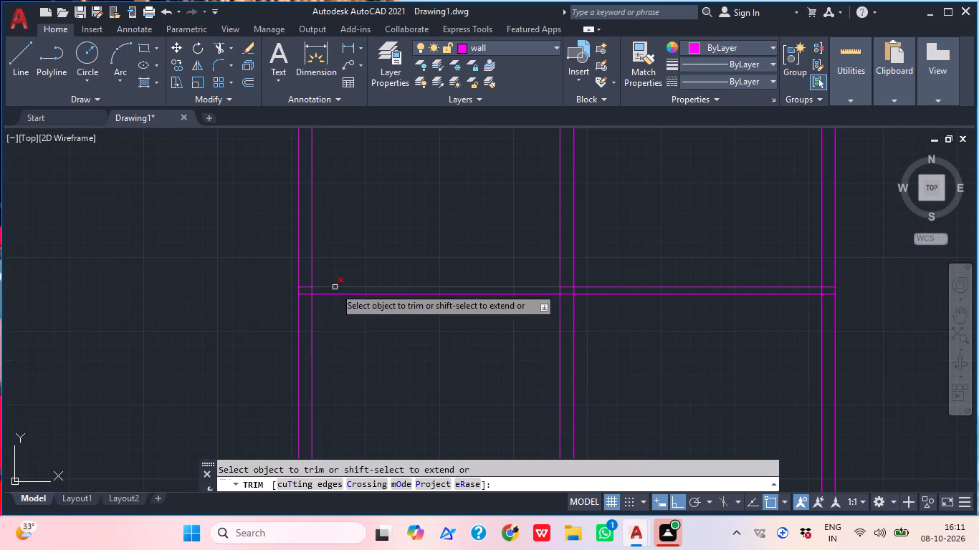
{"action": "scroll", "coordinate": [283, 322], "scroll_direction": "up", "scroll_amount": 2}
{"action": "scroll", "coordinate": [355, 241], "scroll_direction": "up", "scroll_amount": 1}
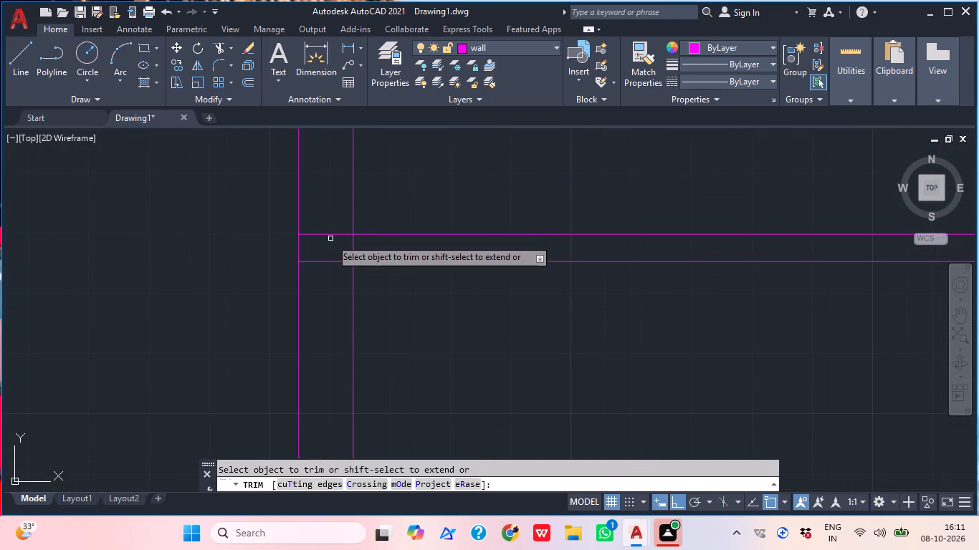
{"action": "left_click", "coordinate": [330, 238]}
{"action": "left_click", "coordinate": [325, 224]}
{"action": "left_click", "coordinate": [327, 260]}
{"action": "left_click", "coordinate": [343, 247]}
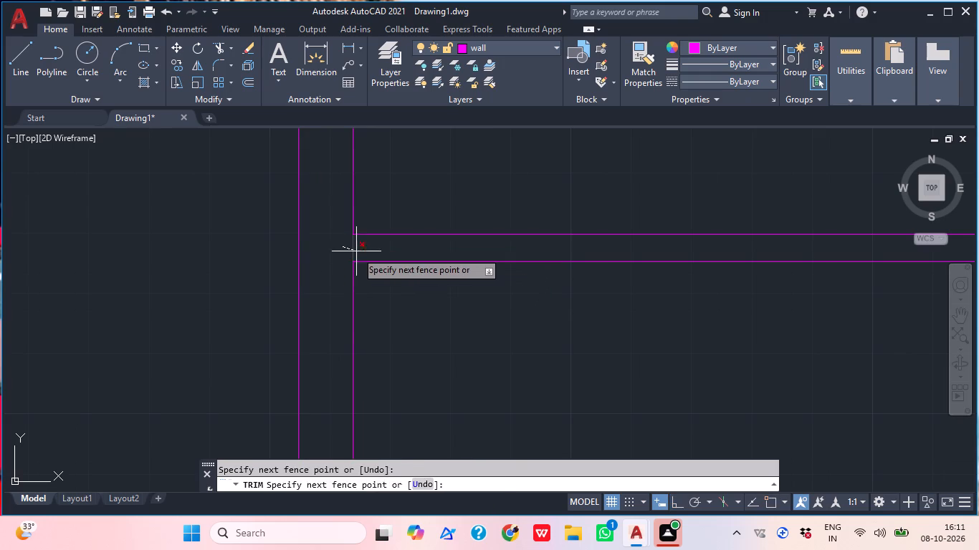
{"action": "left_click", "coordinate": [356, 251]}
Trim the partition wall's junction with the east wall, removing both partition line ends and the inner east wall segment between them.
{"action": "scroll", "coordinate": [357, 250], "scroll_direction": "down", "scroll_amount": 3}
{"action": "middle_click_drag", "start_coordinate": [397, 249], "coordinate": [292, 310]}
{"action": "middle_click_drag", "start_coordinate": [509, 318], "coordinate": [348, 296]}
{"action": "scroll", "coordinate": [664, 291], "scroll_direction": "up", "scroll_amount": 1}
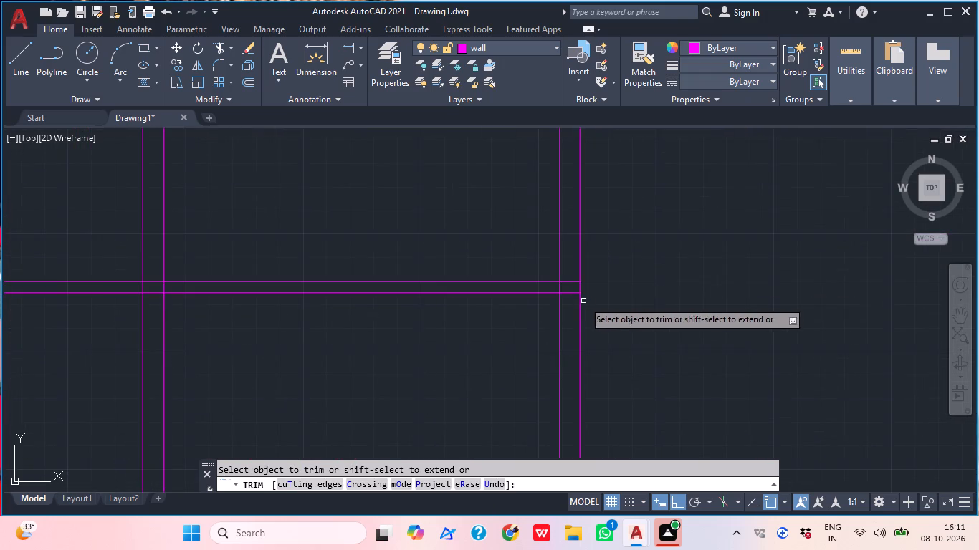
{"action": "scroll", "coordinate": [566, 296], "scroll_direction": "up", "scroll_amount": 2}
{"action": "left_click", "coordinate": [567, 269]}
{"action": "left_click", "coordinate": [542, 268]}
{"action": "left_click", "coordinate": [558, 271]}
{"action": "left_click", "coordinate": [575, 246]}
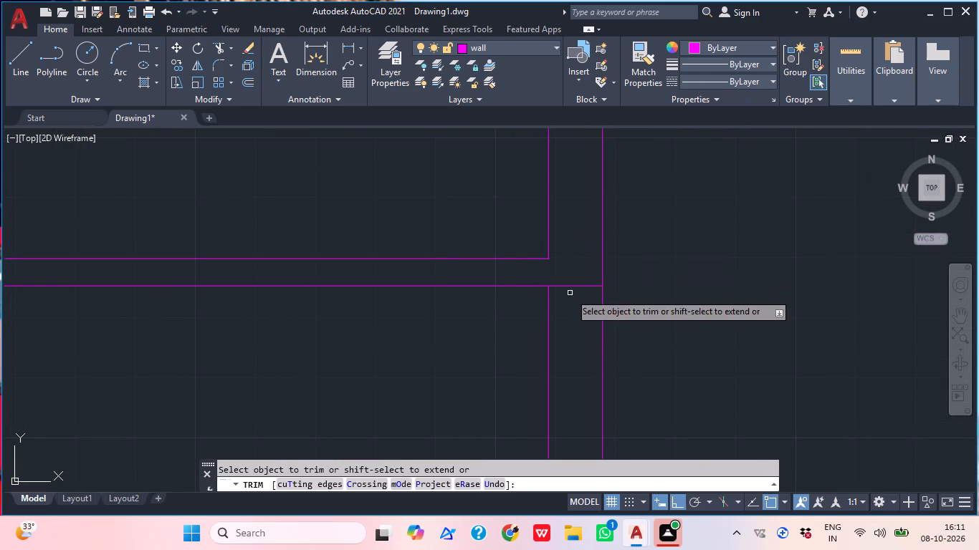
{"action": "left_click", "coordinate": [570, 291]}
{"action": "left_click", "coordinate": [562, 275]}
Trim the overlapping inner wall lines at the northeast corner of the outer walls.
{"action": "scroll", "coordinate": [605, 269], "scroll_direction": "down", "scroll_amount": 1}
{"action": "middle_click_drag", "start_coordinate": [606, 269], "coordinate": [565, 380]}
{"action": "scroll", "coordinate": [576, 361], "scroll_direction": "down", "scroll_amount": 1}
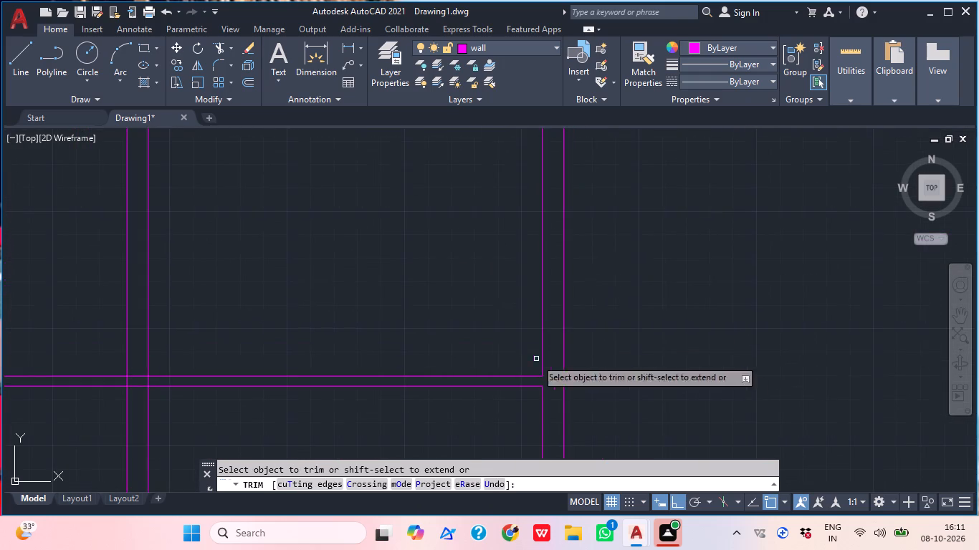
{"action": "scroll", "coordinate": [505, 251], "scroll_direction": "down", "scroll_amount": 3}
{"action": "middle_click_drag", "start_coordinate": [517, 200], "coordinate": [527, 330]}
{"action": "scroll", "coordinate": [527, 263], "scroll_direction": "up", "scroll_amount": 2}
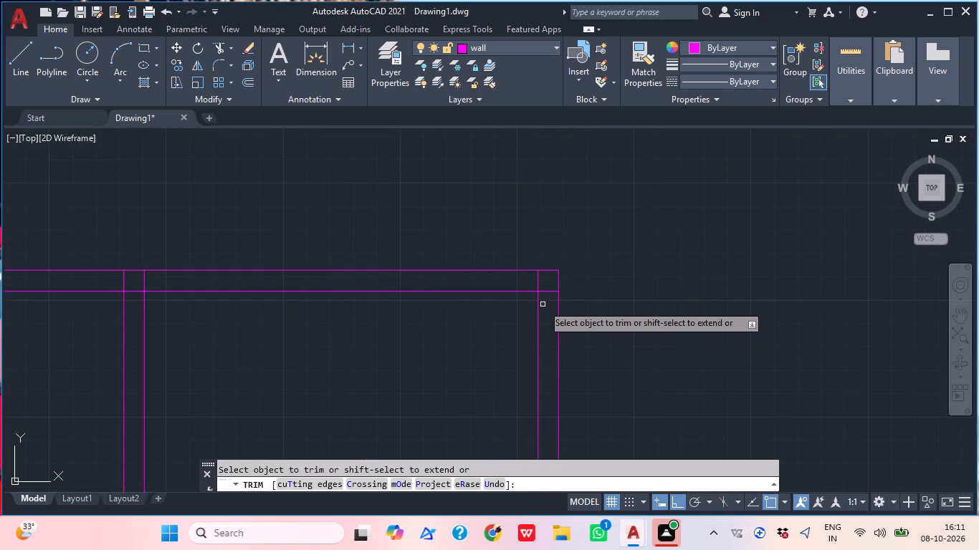
{"action": "left_click", "coordinate": [550, 289]}
{"action": "left_click", "coordinate": [529, 280]}
{"action": "left_click", "coordinate": [552, 288]}
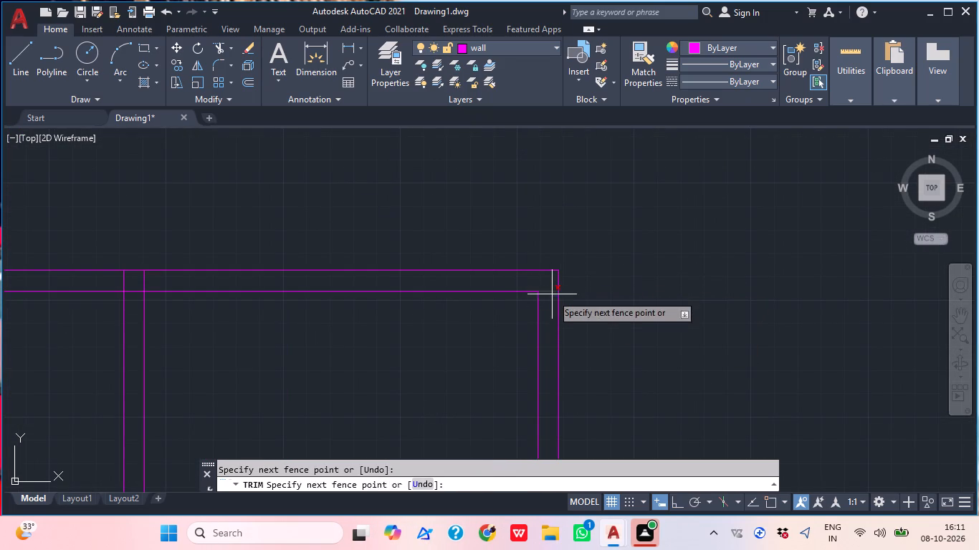
{"action": "left_click", "coordinate": [552, 300]}
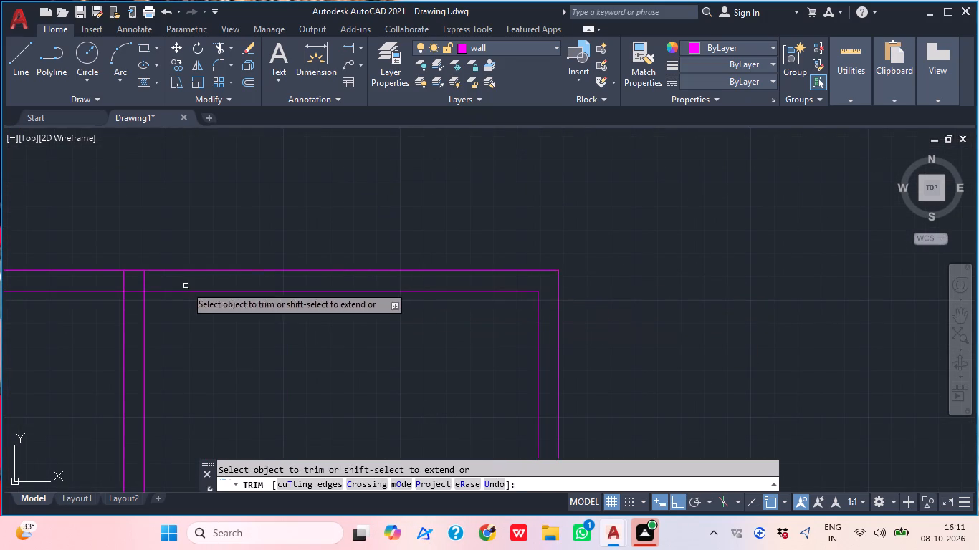
Trim the overlapping inner wall lines at the northwest corner of the outer walls.
{"action": "middle_click_drag", "start_coordinate": [186, 286], "coordinate": [512, 279]}
{"action": "middle_click_drag", "start_coordinate": [257, 289], "coordinate": [409, 283]}
{"action": "scroll", "coordinate": [188, 276], "scroll_direction": "up", "scroll_amount": 1}
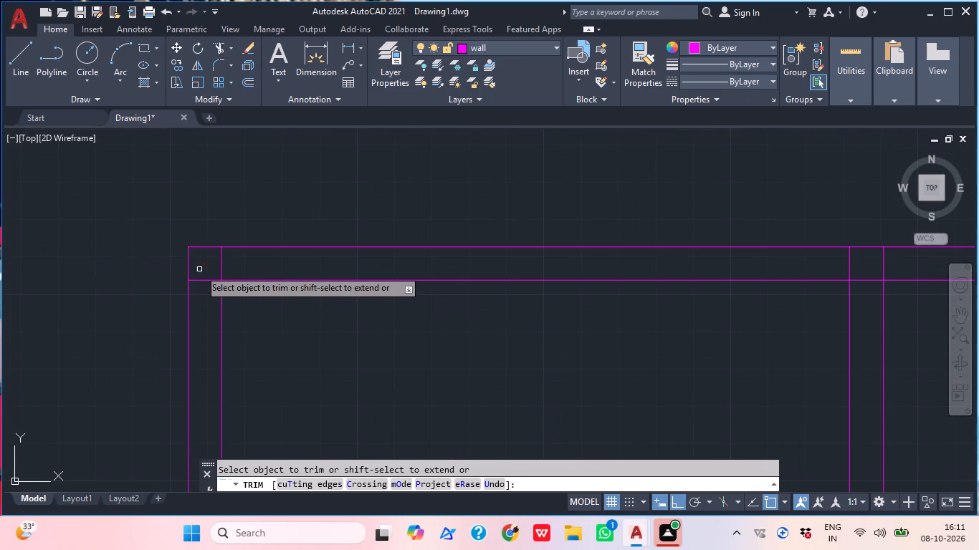
{"action": "left_click", "coordinate": [199, 269]}
{"action": "left_click", "coordinate": [197, 294]}
{"action": "left_click", "coordinate": [198, 276]}
{"action": "left_click", "coordinate": [232, 268]}
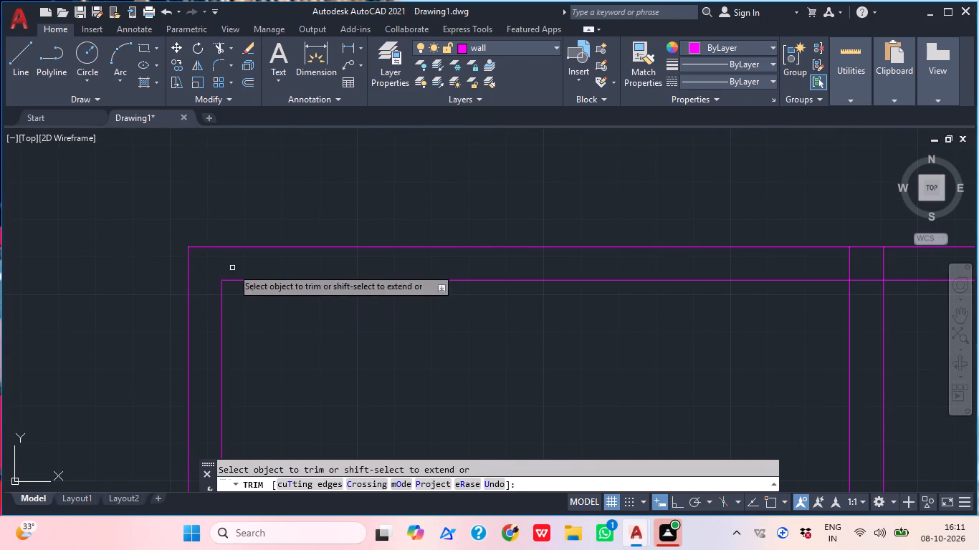
Trim the middle wall's junction with the north wall, removing both middle wall line ends and the inner north wall segment between them.
{"action": "scroll", "coordinate": [314, 271], "scroll_direction": "down", "scroll_amount": 2}
{"action": "middle_click_drag", "start_coordinate": [401, 278], "coordinate": [307, 266]}
{"action": "scroll", "coordinate": [445, 266], "scroll_direction": "up", "scroll_amount": 2}
{"action": "left_click", "coordinate": [395, 241]}
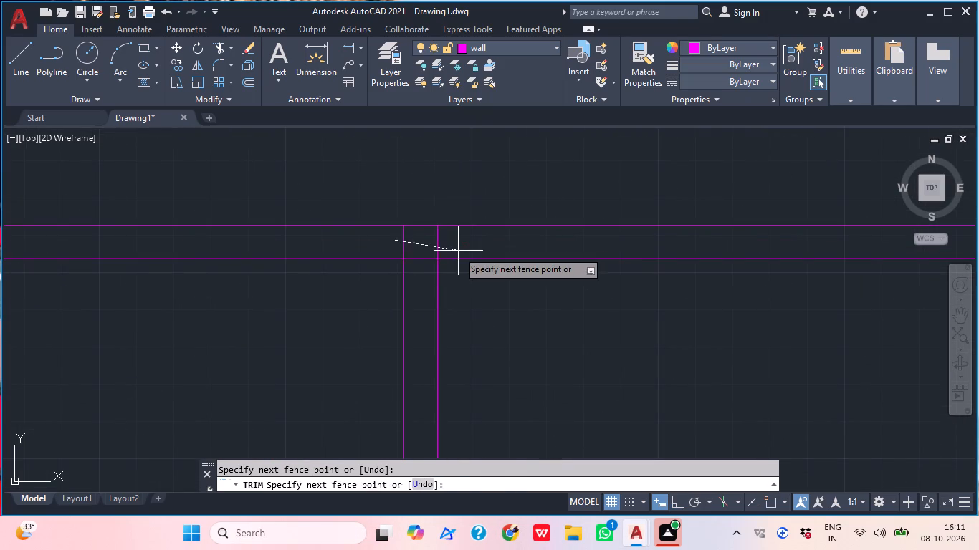
{"action": "left_click", "coordinate": [458, 251]}
{"action": "left_click", "coordinate": [417, 250]}
{"action": "left_click_drag", "start_coordinate": [415, 283], "coordinate": [409, 281]}
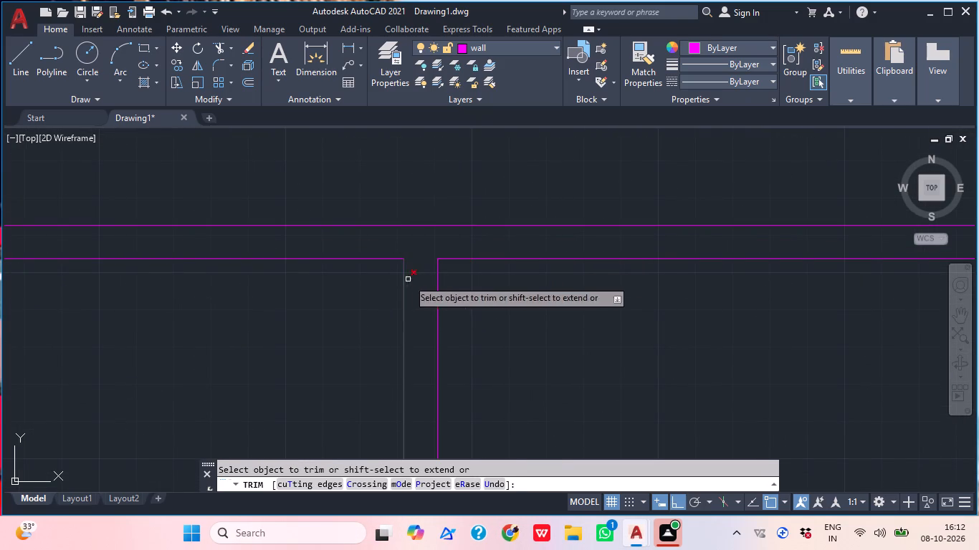
Trim away both lines of the middle wall south of the horizontal partition wall.
{"action": "scroll", "coordinate": [464, 267], "scroll_direction": "down", "scroll_amount": 2}
{"action": "middle_click_drag", "start_coordinate": [543, 271], "coordinate": [348, 272]}
{"action": "scroll", "coordinate": [489, 266], "scroll_direction": "down", "scroll_amount": 1}
{"action": "scroll", "coordinate": [503, 254], "scroll_direction": "up", "scroll_amount": 1}
{"action": "scroll", "coordinate": [541, 218], "scroll_direction": "down", "scroll_amount": 1}
{"action": "middle_click_drag", "start_coordinate": [287, 415], "coordinate": [373, 347]}
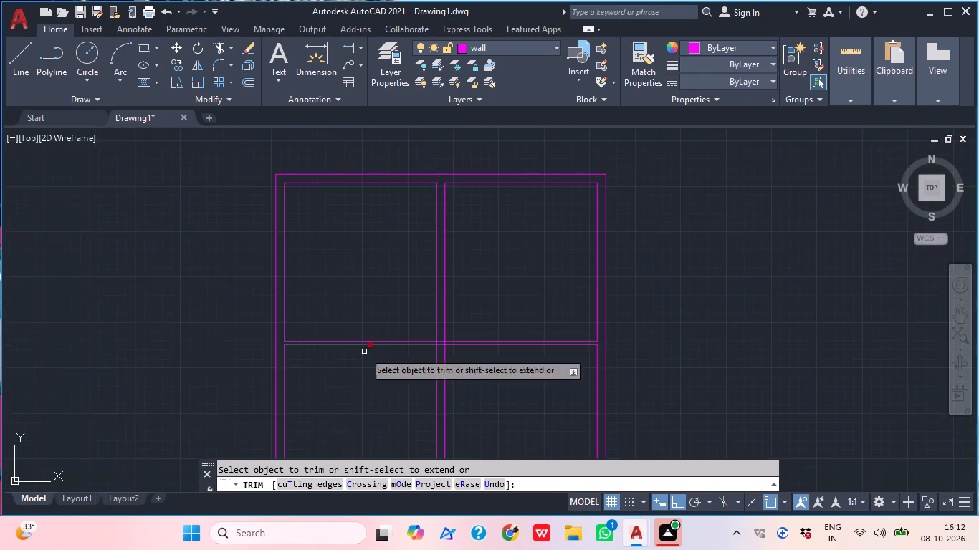
{"action": "scroll", "coordinate": [285, 370], "scroll_direction": "up", "scroll_amount": 1}
{"action": "scroll", "coordinate": [285, 370], "scroll_direction": "down", "scroll_amount": 1}
{"action": "scroll", "coordinate": [285, 370], "scroll_direction": "up", "scroll_amount": 1}
{"action": "middle_click_drag", "start_coordinate": [302, 429], "coordinate": [249, 446]}
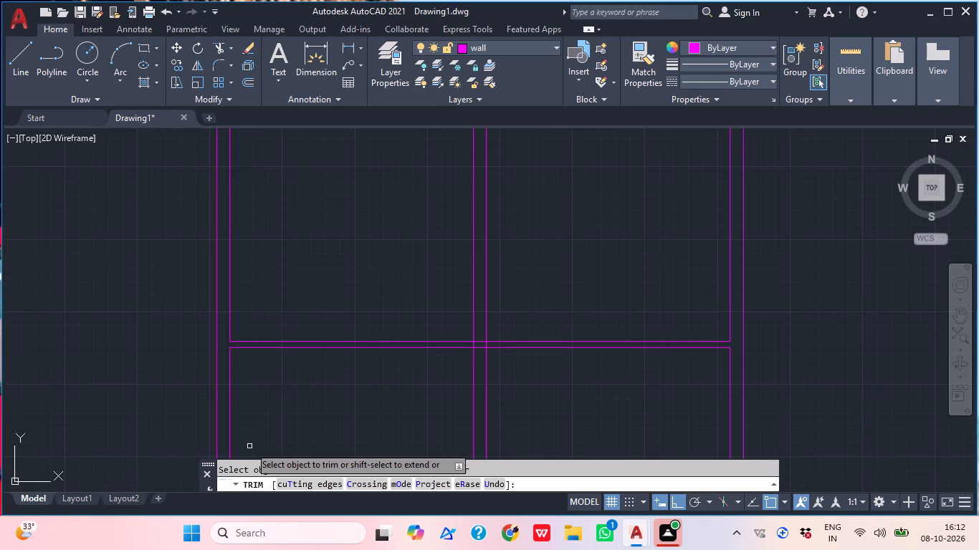
{"action": "middle_click_drag", "start_coordinate": [411, 388], "coordinate": [391, 281]}
{"action": "left_click_drag", "start_coordinate": [391, 294], "coordinate": [457, 304]}
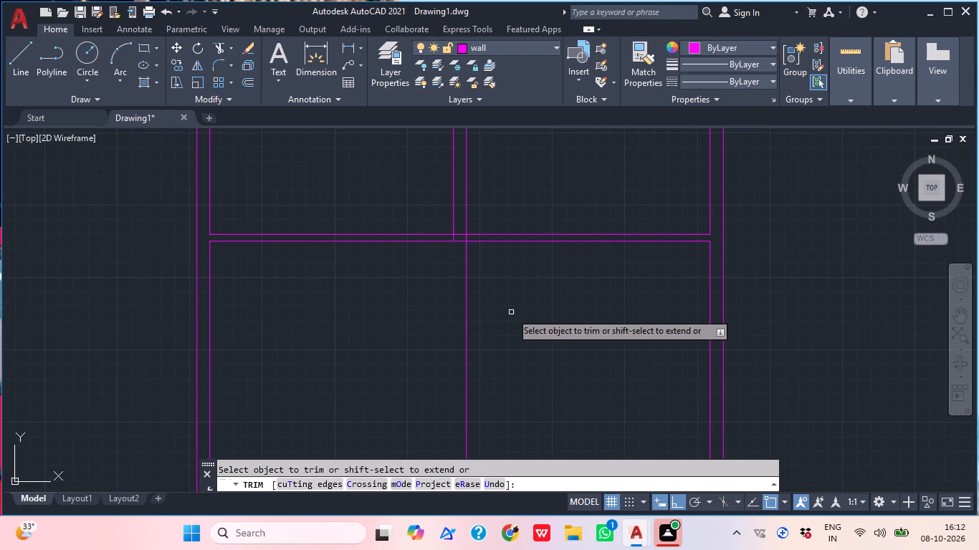
{"action": "left_click", "coordinate": [516, 316]}
{"action": "left_click", "coordinate": [416, 324]}
Trim the middle wall's stubs inside the partition wall and the partition's north line between the middle wall lines.
{"action": "scroll", "coordinate": [450, 223], "scroll_direction": "up", "scroll_amount": 2}
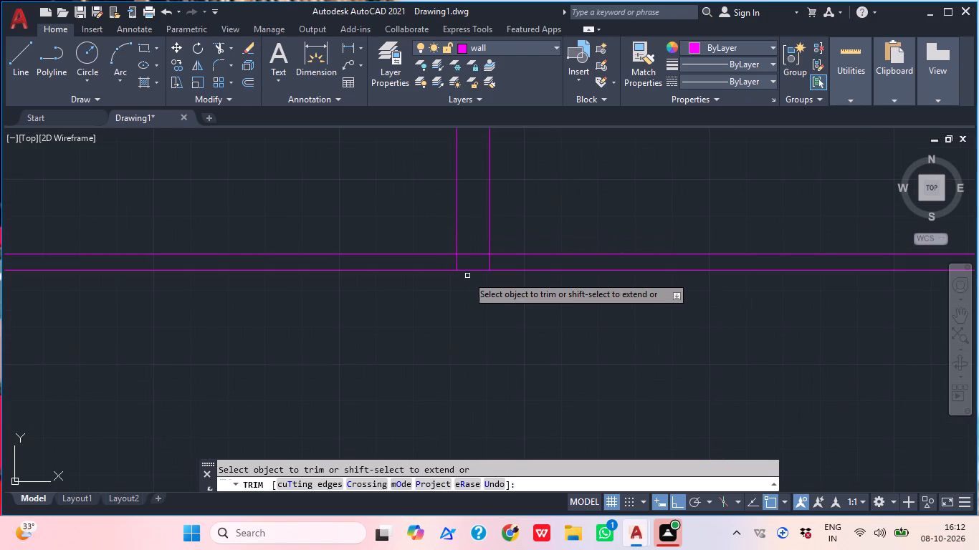
{"action": "left_click", "coordinate": [455, 260]}
{"action": "left_click", "coordinate": [468, 257]}
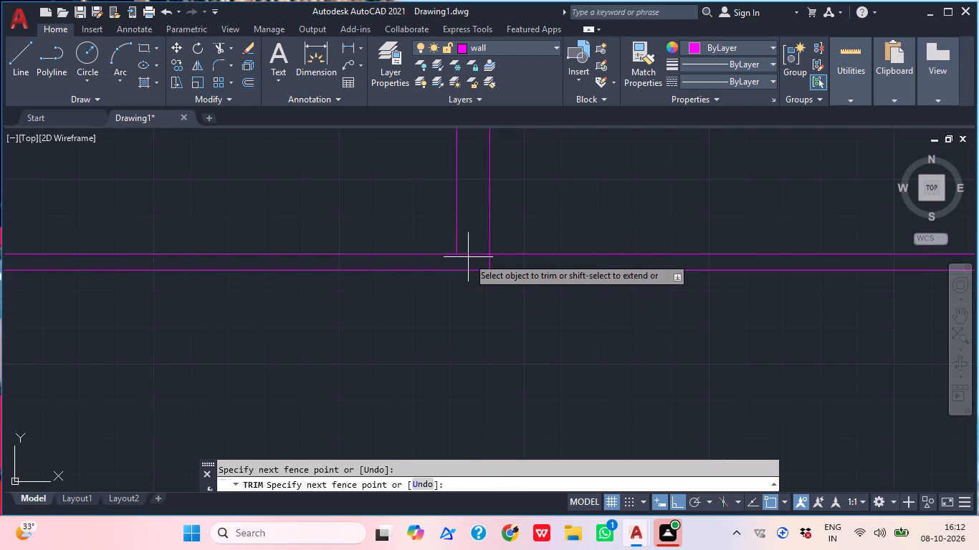
{"action": "left_click", "coordinate": [472, 243]}
{"action": "left_click", "coordinate": [477, 259]}
{"action": "left_click", "coordinate": [502, 265]}
{"action": "key", "text": "Escape"}
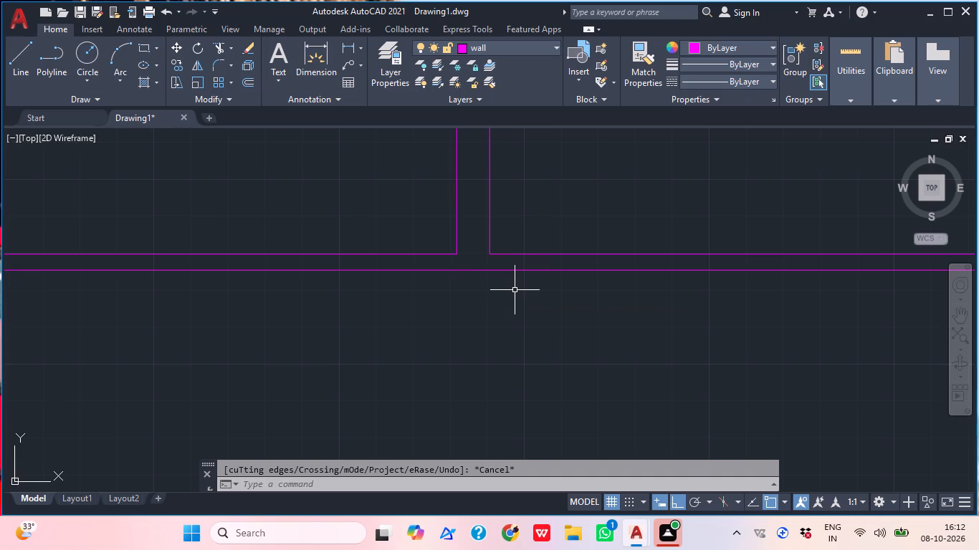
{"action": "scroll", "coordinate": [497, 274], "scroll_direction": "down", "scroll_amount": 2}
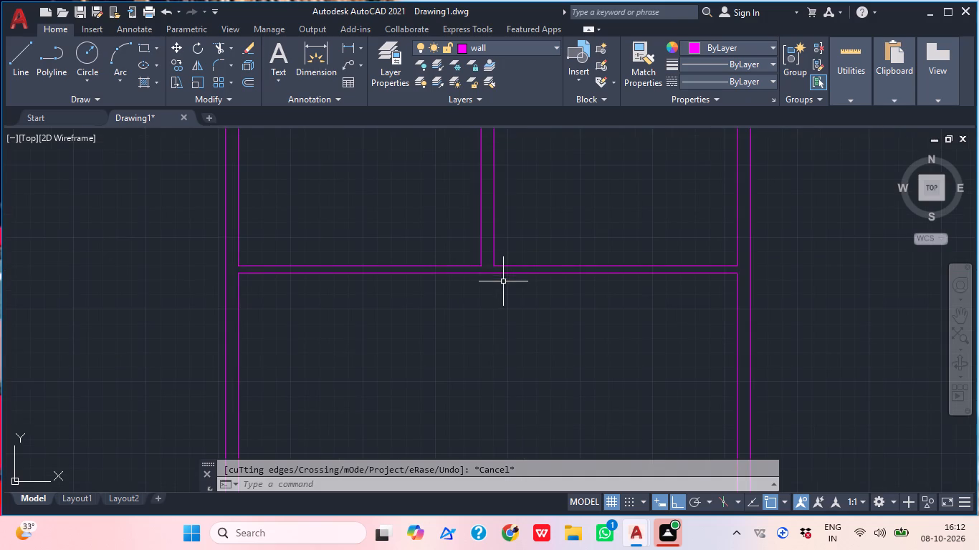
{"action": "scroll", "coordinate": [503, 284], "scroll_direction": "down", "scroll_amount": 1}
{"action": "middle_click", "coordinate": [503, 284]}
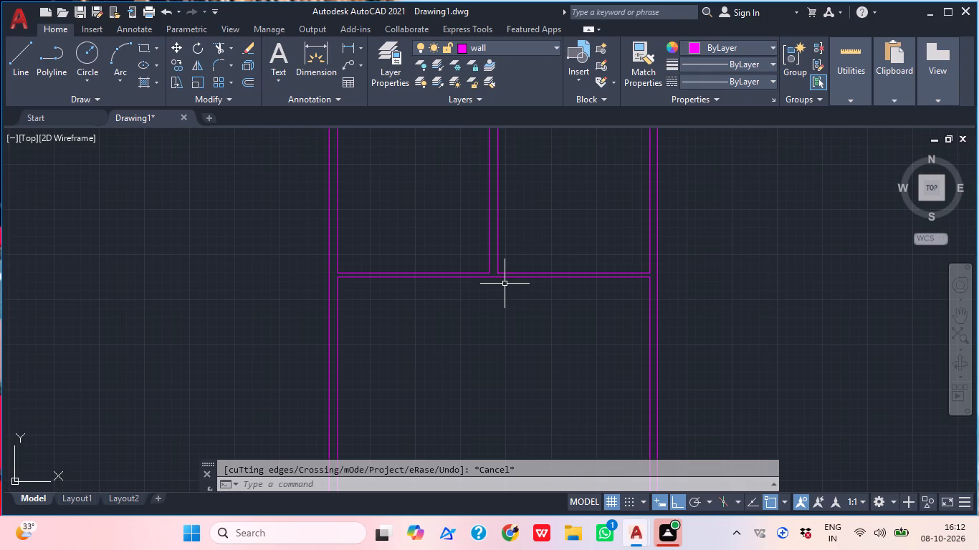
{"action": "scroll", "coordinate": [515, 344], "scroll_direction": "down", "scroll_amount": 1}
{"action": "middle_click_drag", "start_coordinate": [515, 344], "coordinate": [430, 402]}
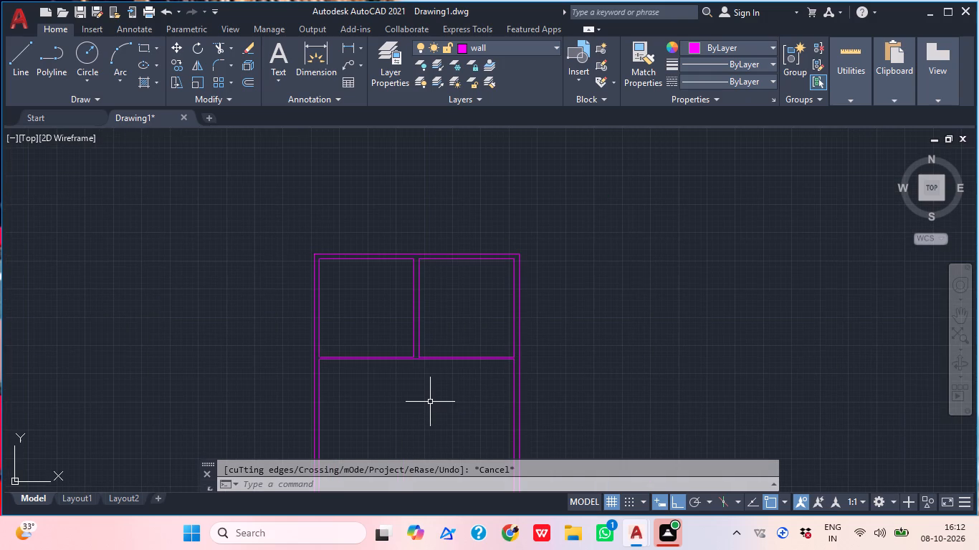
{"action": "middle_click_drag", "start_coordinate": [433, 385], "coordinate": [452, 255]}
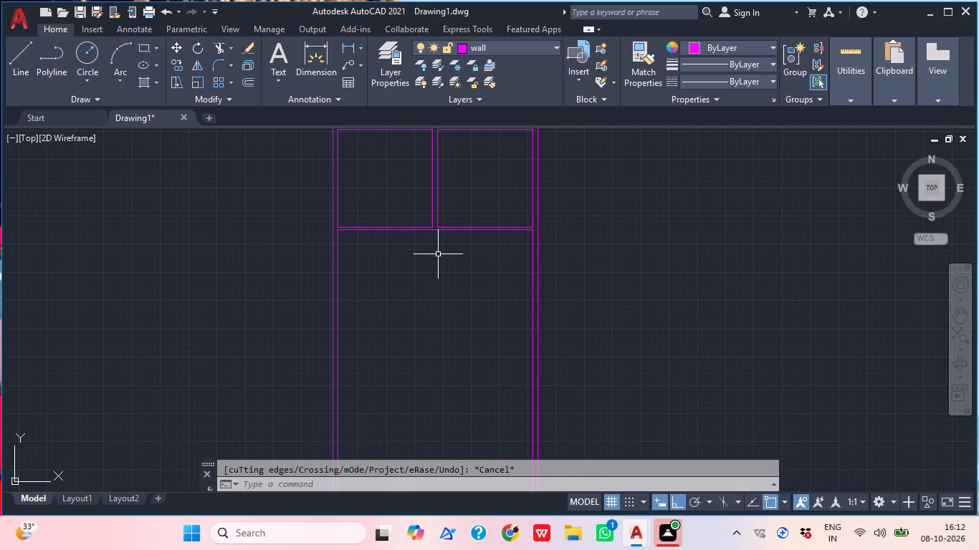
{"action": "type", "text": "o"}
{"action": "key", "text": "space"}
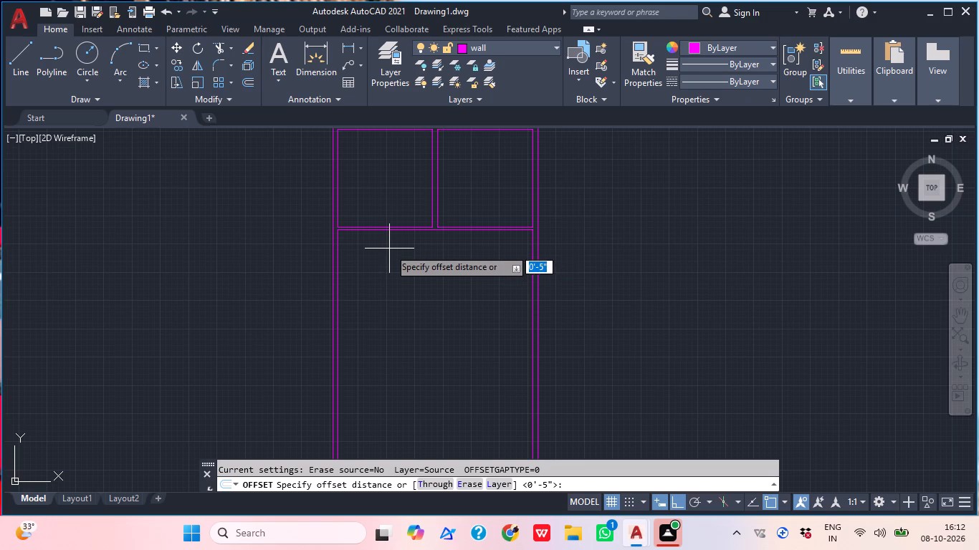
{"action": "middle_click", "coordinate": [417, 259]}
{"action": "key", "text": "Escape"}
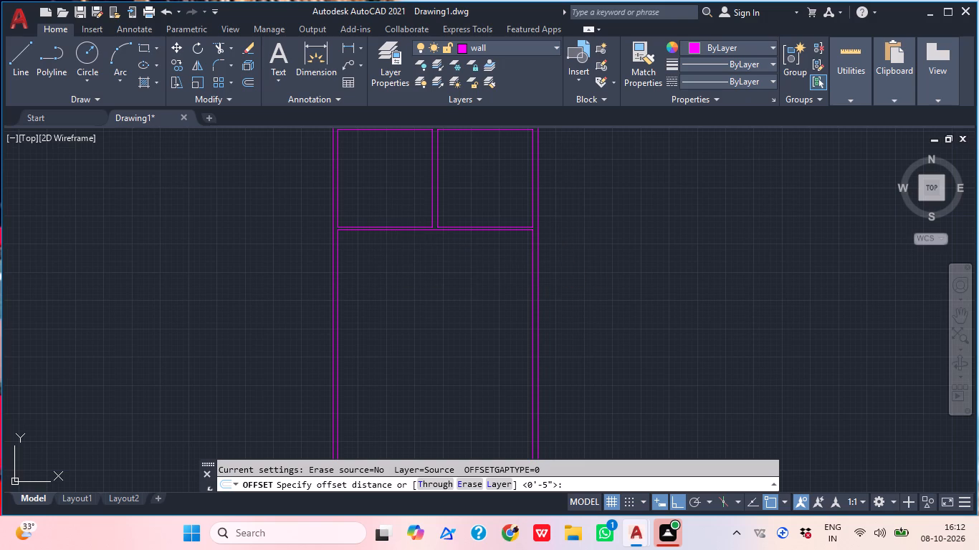
Offset the inner west wall line 8' to the east, south of the horizontal partition wall.
{"action": "type", "text": "o"}
{"action": "key", "text": "space"}
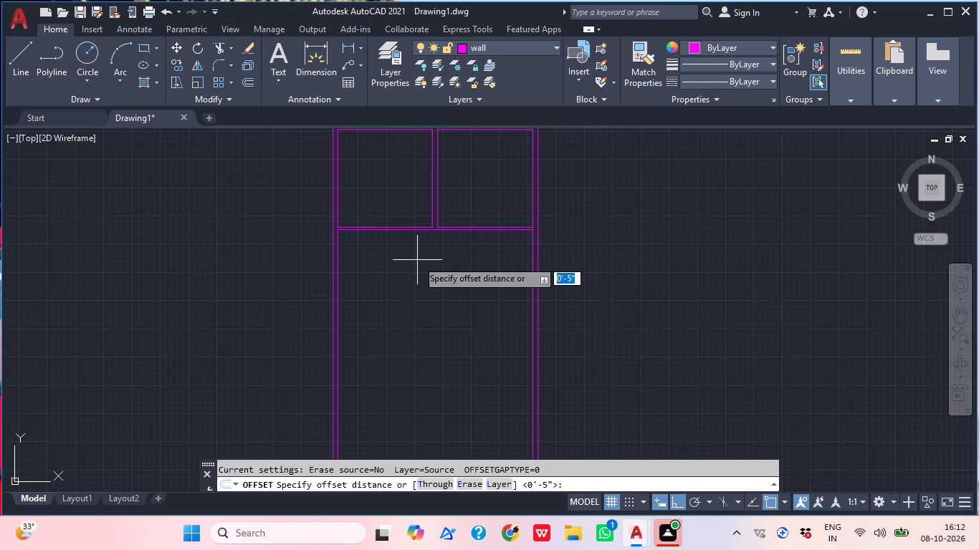
{"action": "type", "text": "8'"}
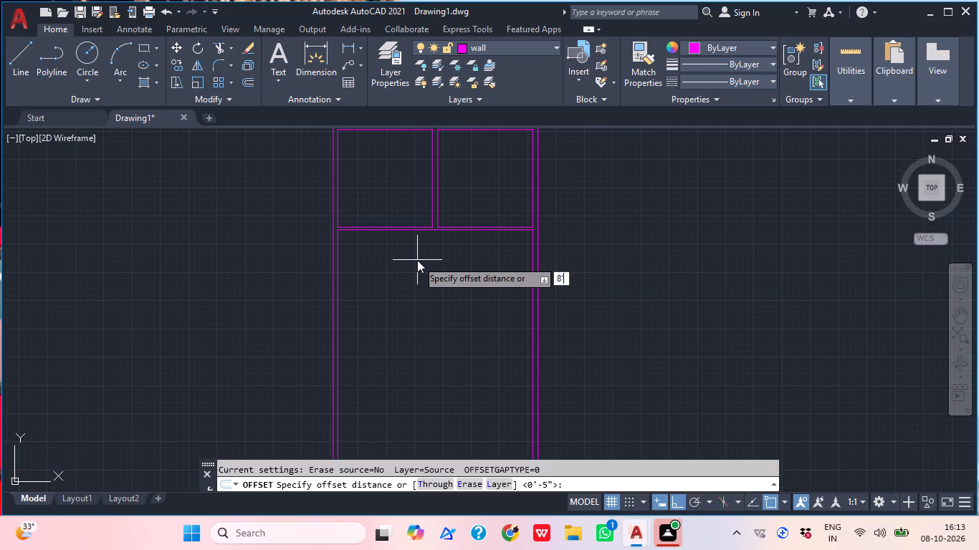
{"action": "key", "text": "Return"}
{"action": "scroll", "coordinate": [358, 252], "scroll_direction": "up", "scroll_amount": 1}
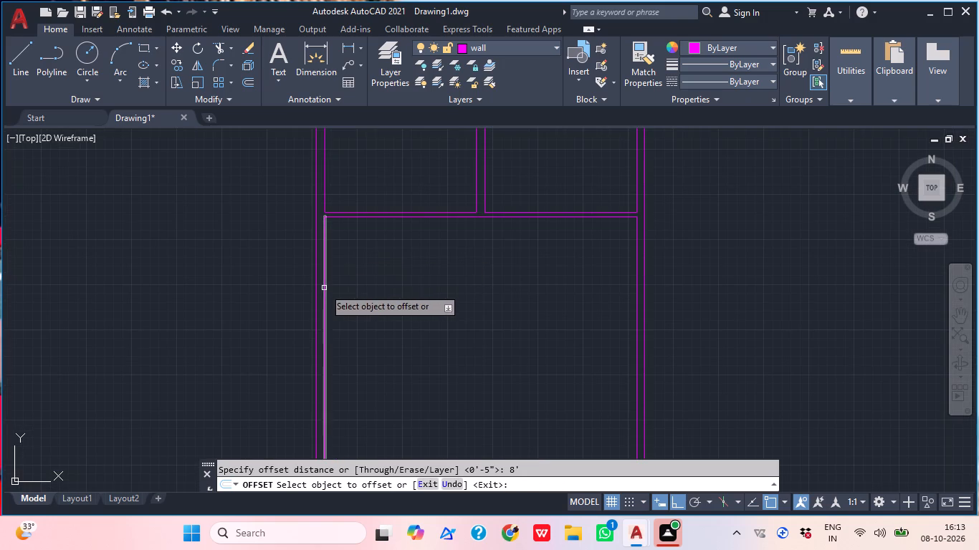
{"action": "left_click", "coordinate": [324, 282]}
{"action": "left_click", "coordinate": [378, 267]}
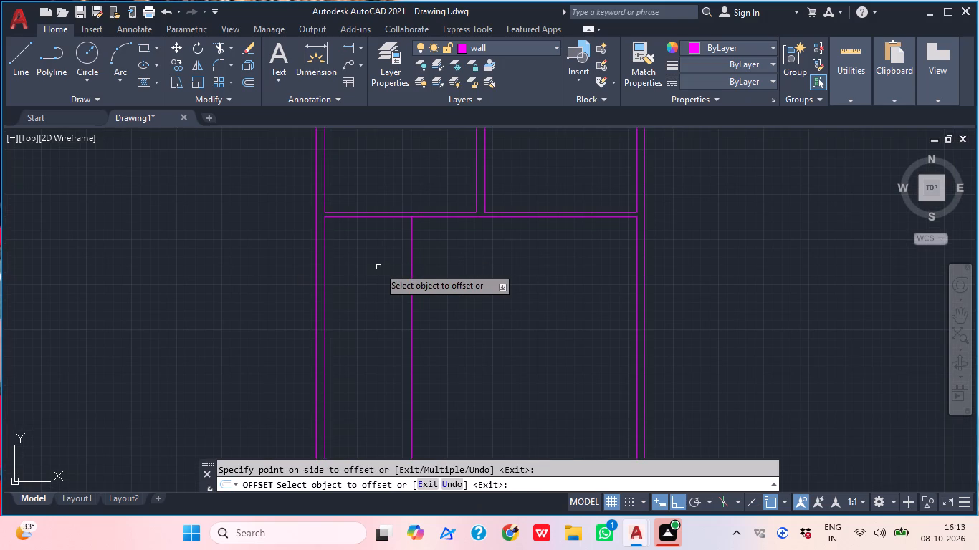
Offset the new vertical line 4.5" to the east to give the western partition wall its thickness.
{"action": "key", "text": "space"}
{"action": "key", "text": "space"}
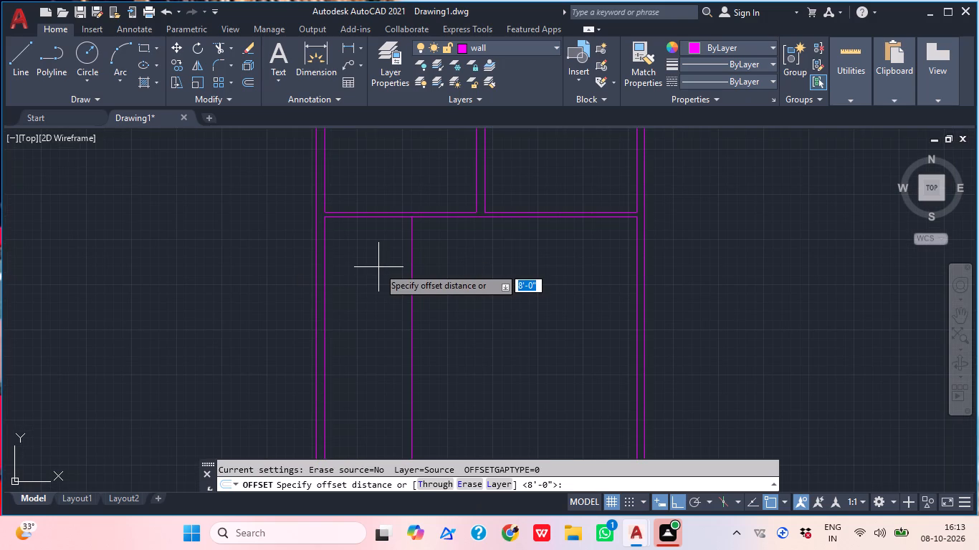
{"action": "key", "text": "4"}
{"action": "type", "text": ".6"}
{"action": "key", "text": "BackSpace"}
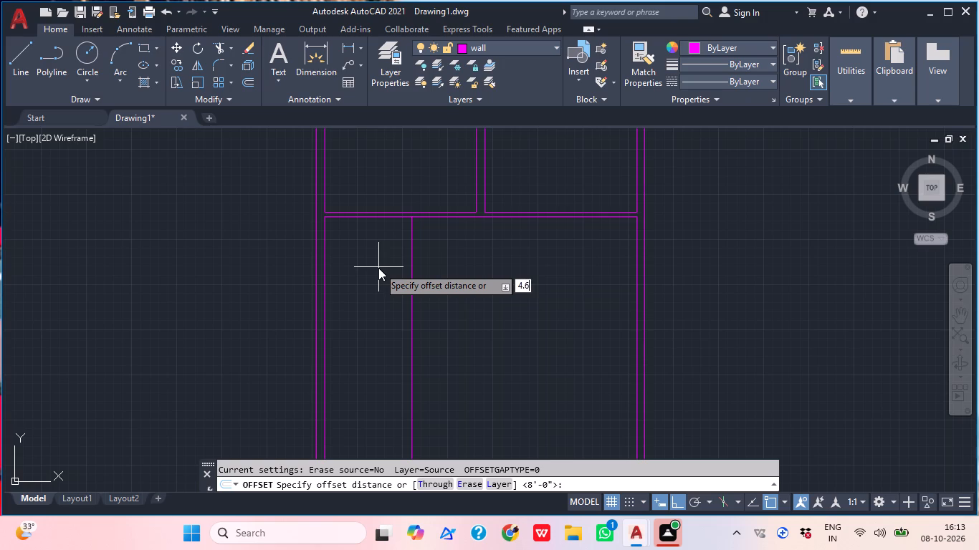
{"action": "key", "text": "5"}
{"action": "key", "text": "shift+quotedbl"}
{"action": "key", "text": "Return"}
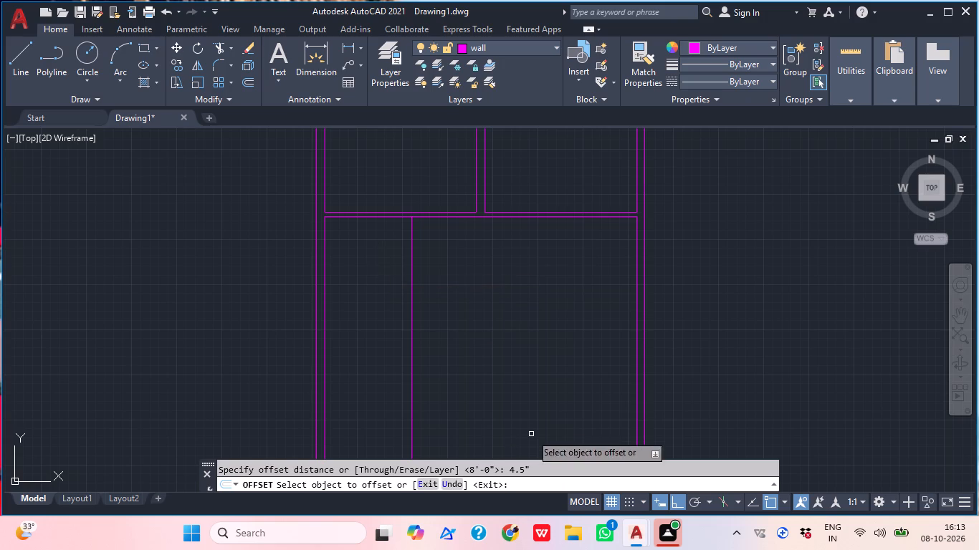
{"action": "left_click", "coordinate": [410, 276]}
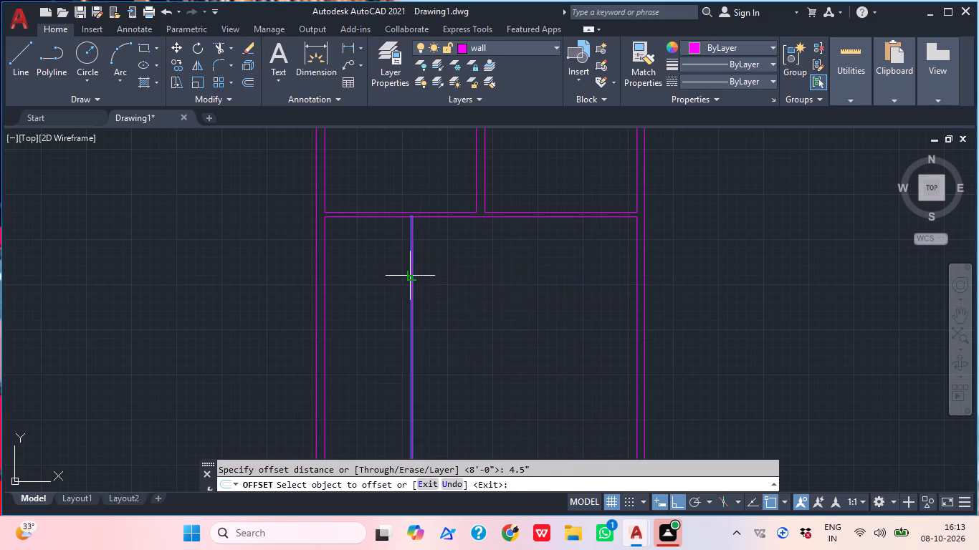
{"action": "left_click", "coordinate": [476, 283]}
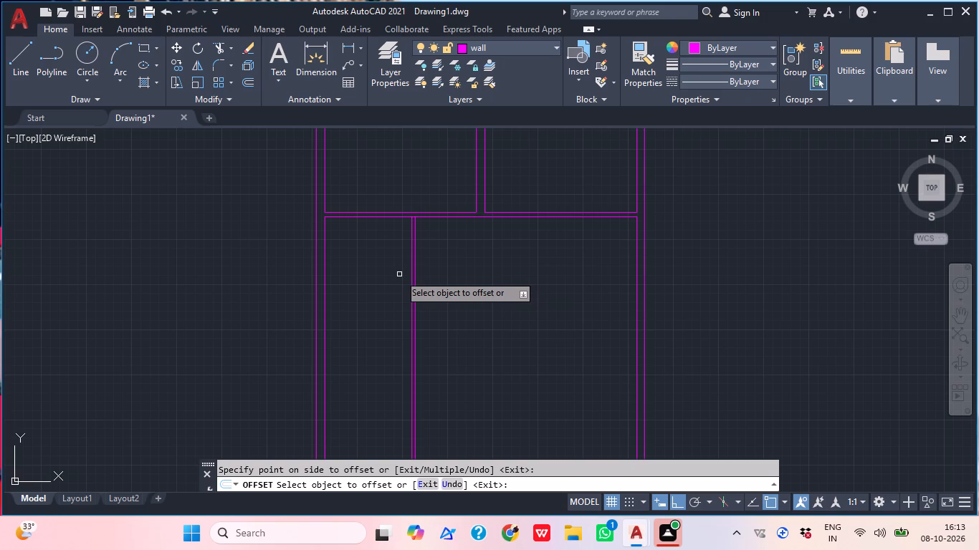
{"action": "scroll", "coordinate": [428, 177], "scroll_direction": "up", "scroll_amount": 1}
{"action": "scroll", "coordinate": [428, 175], "scroll_direction": "down", "scroll_amount": 1}
{"action": "scroll", "coordinate": [428, 175], "scroll_direction": "up", "scroll_amount": 1}
{"action": "scroll", "coordinate": [381, 215], "scroll_direction": "up", "scroll_amount": 2}
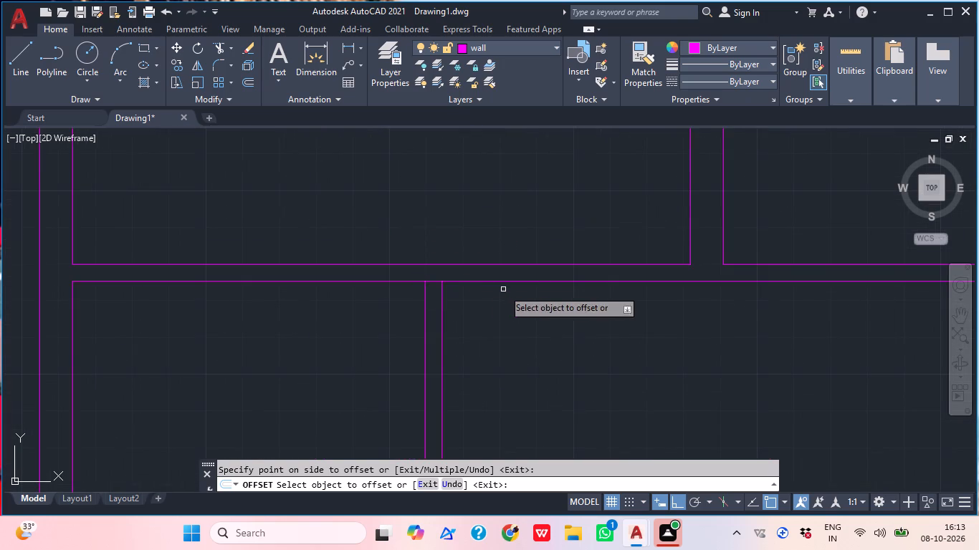
{"action": "scroll", "coordinate": [463, 289], "scroll_direction": "up", "scroll_amount": 1}
{"action": "middle_click_drag", "start_coordinate": [573, 301], "coordinate": [543, 266]}
{"action": "scroll", "coordinate": [543, 267], "scroll_direction": "down", "scroll_amount": 2}
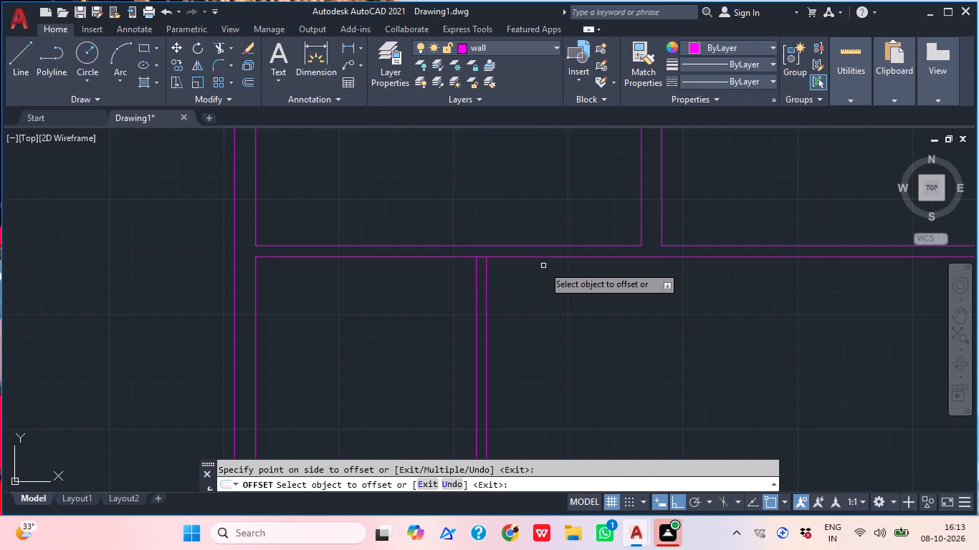
{"action": "key", "text": "Escape"}
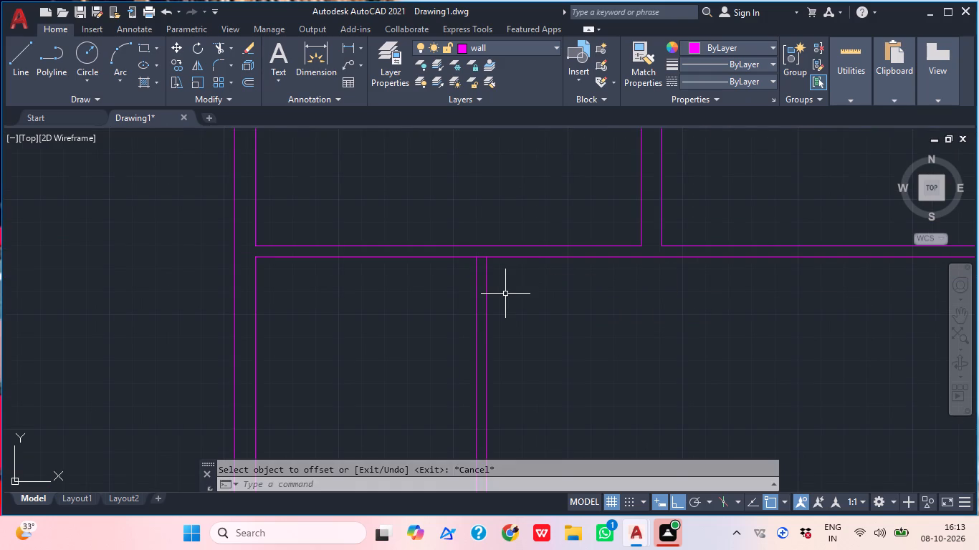
Offset the south line of the horizontal partition wall 6' to the south.
{"action": "type", "text": "o"}
{"action": "key", "text": "space"}
{"action": "type", "text": "6'"}
{"action": "key", "text": "Return"}
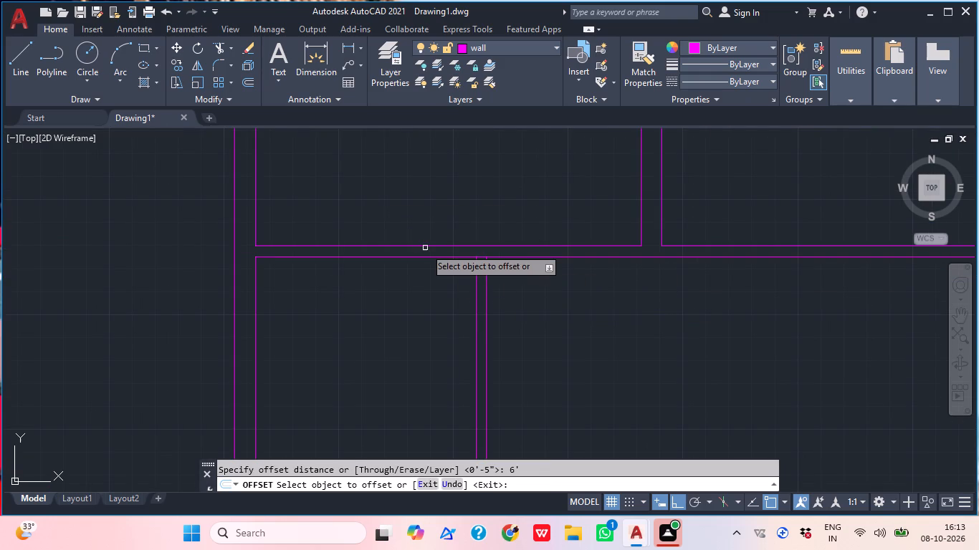
{"action": "left_click", "coordinate": [427, 256]}
{"action": "left_click", "coordinate": [429, 338]}
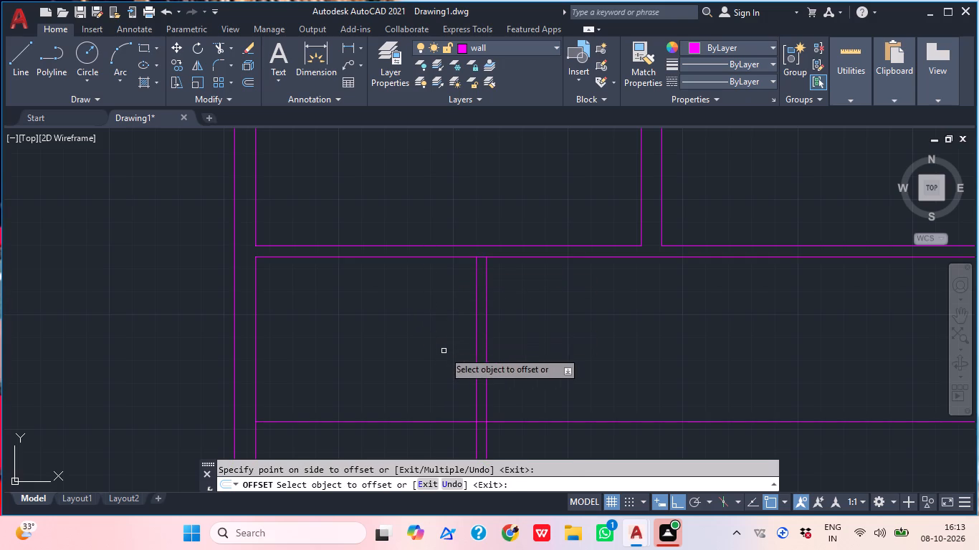
Offset the new horizontal line 4.5" to the south to form the second horizontal wall.
{"action": "key", "text": "space"}
{"action": "key", "text": "space"}
{"action": "type", "text": "4.6"}
{"action": "key", "text": "BackSpace"}
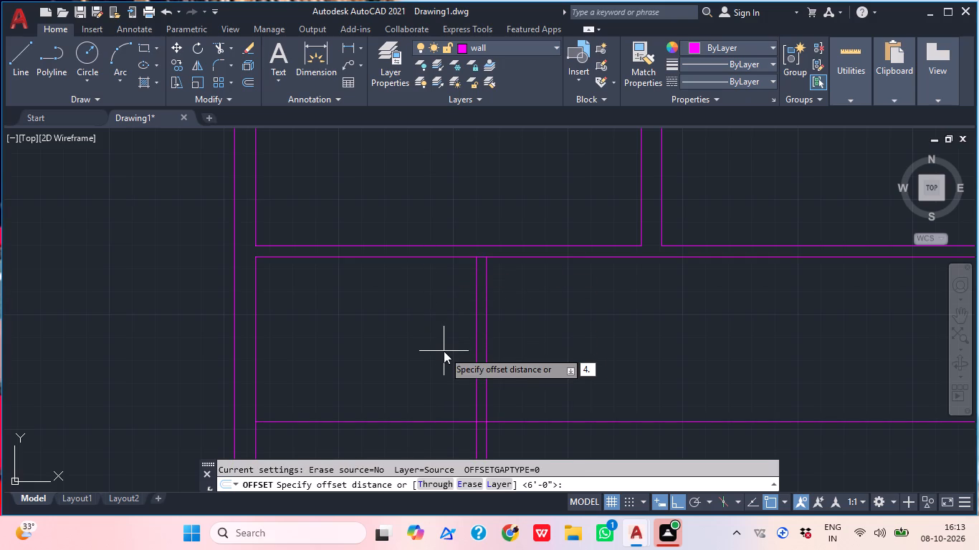
{"action": "type", "text": "5\""}
{"action": "key", "text": "Return"}
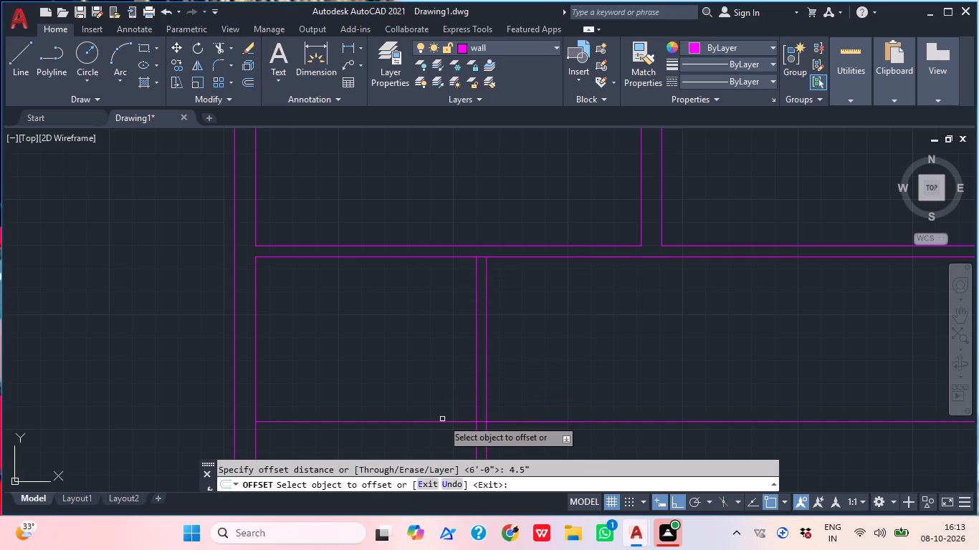
{"action": "left_click", "coordinate": [442, 419]}
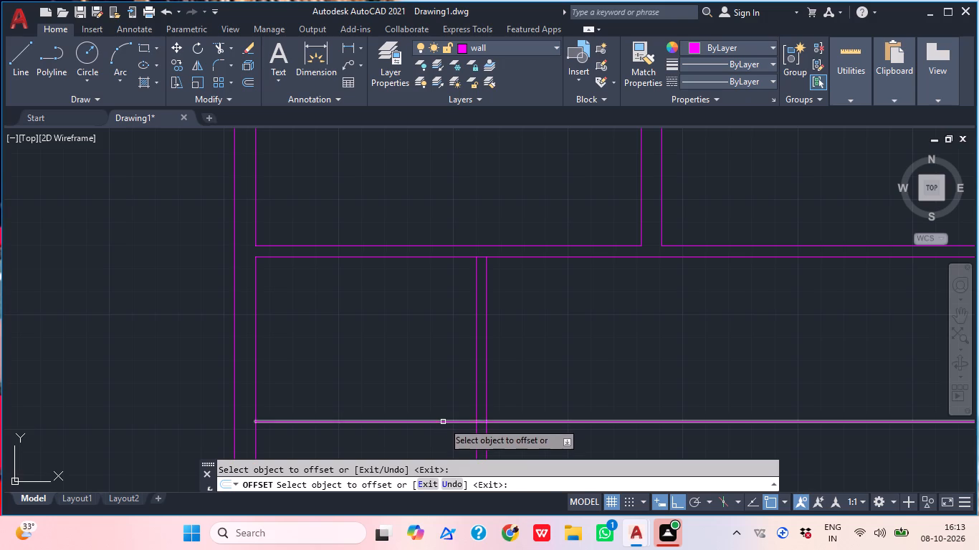
{"action": "left_click", "coordinate": [443, 422]}
{"action": "left_click", "coordinate": [441, 438]}
{"action": "middle_click", "coordinate": [439, 425]}
{"action": "scroll", "coordinate": [439, 425], "scroll_direction": "down", "scroll_amount": 1}
{"action": "middle_click", "coordinate": [602, 395]}
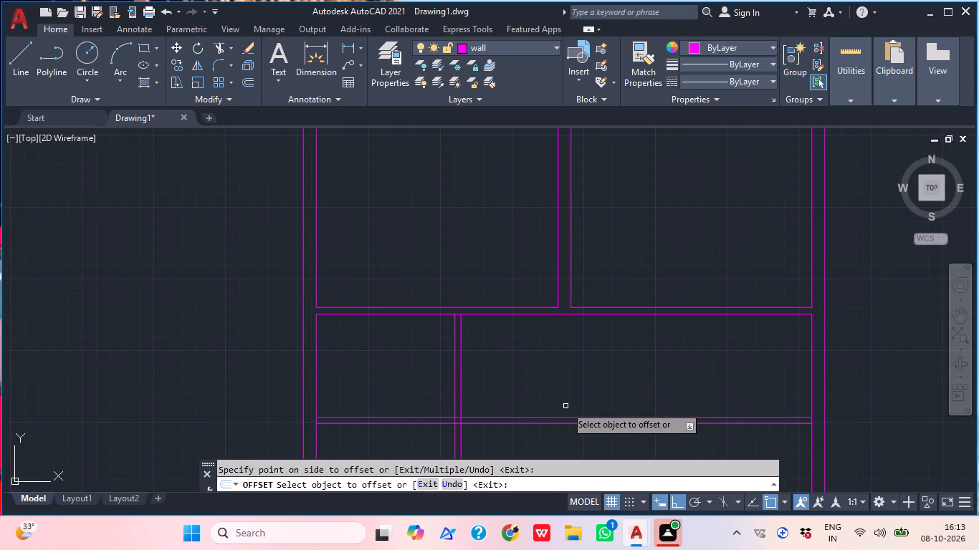
{"action": "middle_click_drag", "start_coordinate": [565, 406], "coordinate": [539, 405]}
{"action": "key", "text": "Escape"}
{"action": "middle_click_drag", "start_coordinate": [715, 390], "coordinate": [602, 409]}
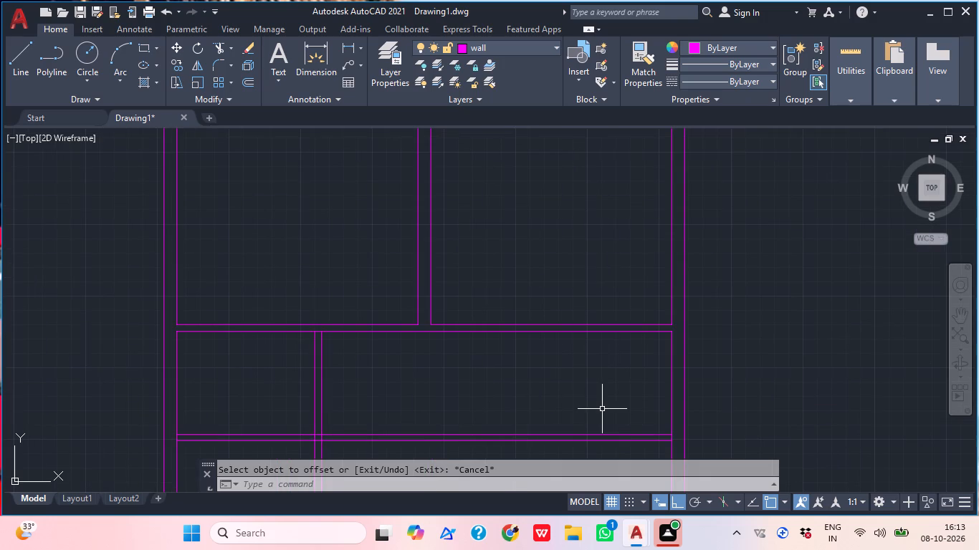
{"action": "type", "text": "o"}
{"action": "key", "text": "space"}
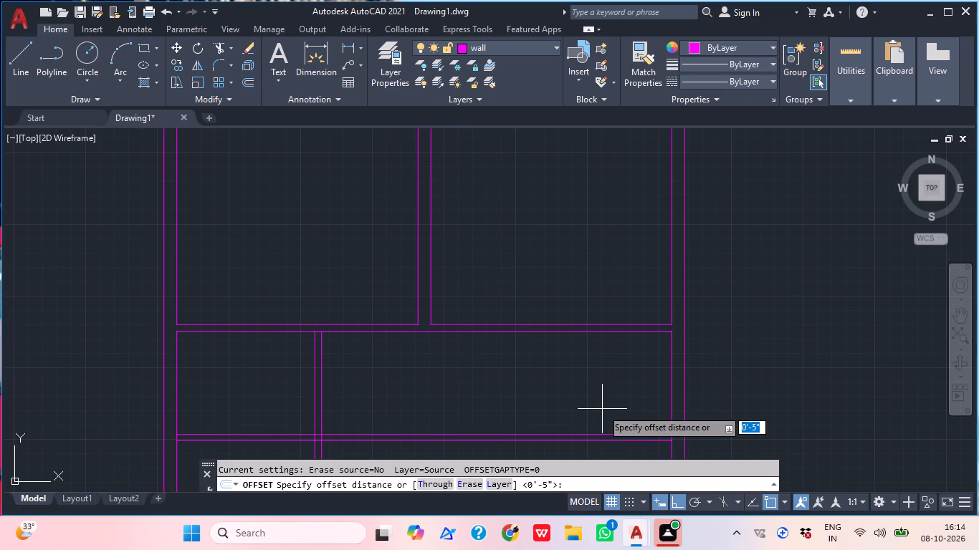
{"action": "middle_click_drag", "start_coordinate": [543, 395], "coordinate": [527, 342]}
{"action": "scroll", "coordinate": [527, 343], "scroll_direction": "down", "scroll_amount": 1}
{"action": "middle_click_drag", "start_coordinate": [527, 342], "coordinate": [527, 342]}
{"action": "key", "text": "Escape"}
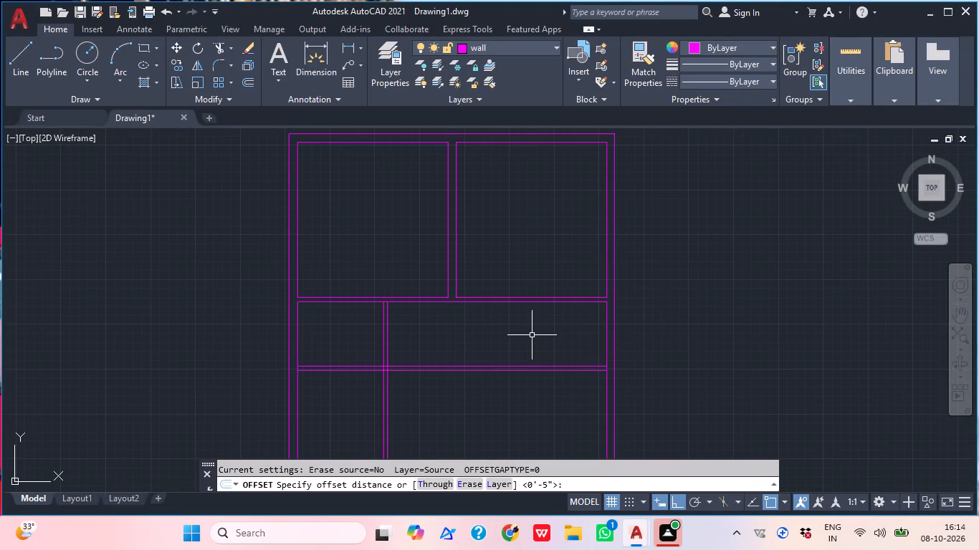
Offset the inner east wall line 8' to the west, south of the northern rooms.
{"action": "key", "text": "o"}
{"action": "key", "text": "Return"}
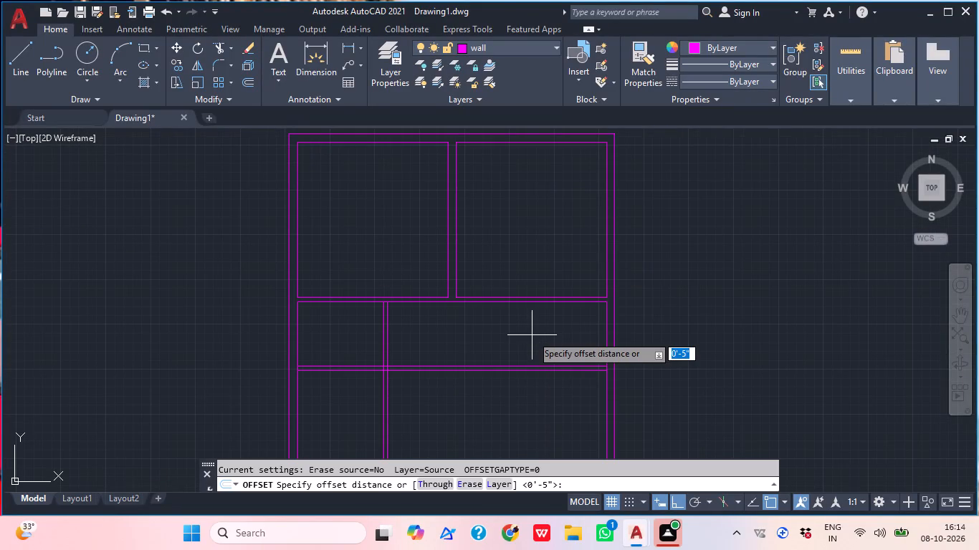
{"action": "type", "text": "8'"}
{"action": "key", "text": "Return"}
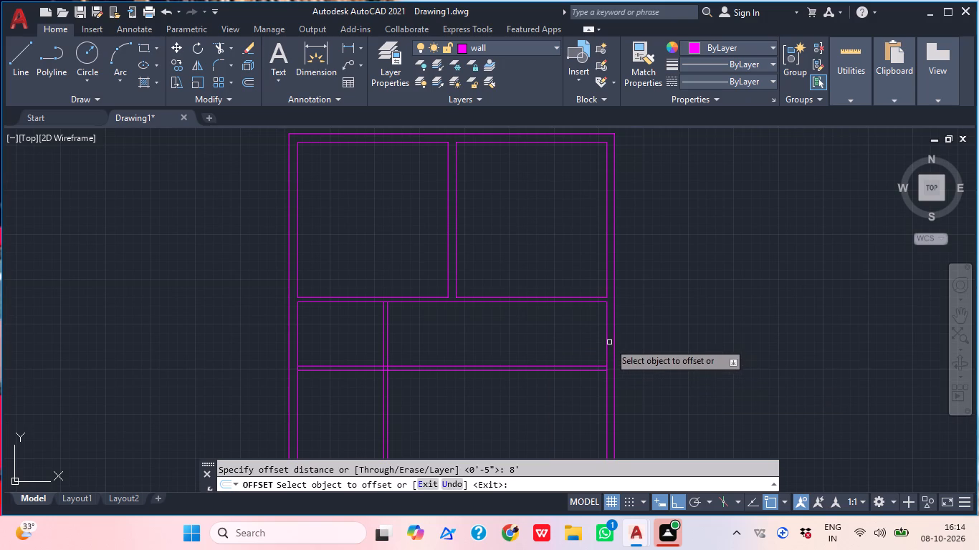
{"action": "left_click", "coordinate": [603, 344]}
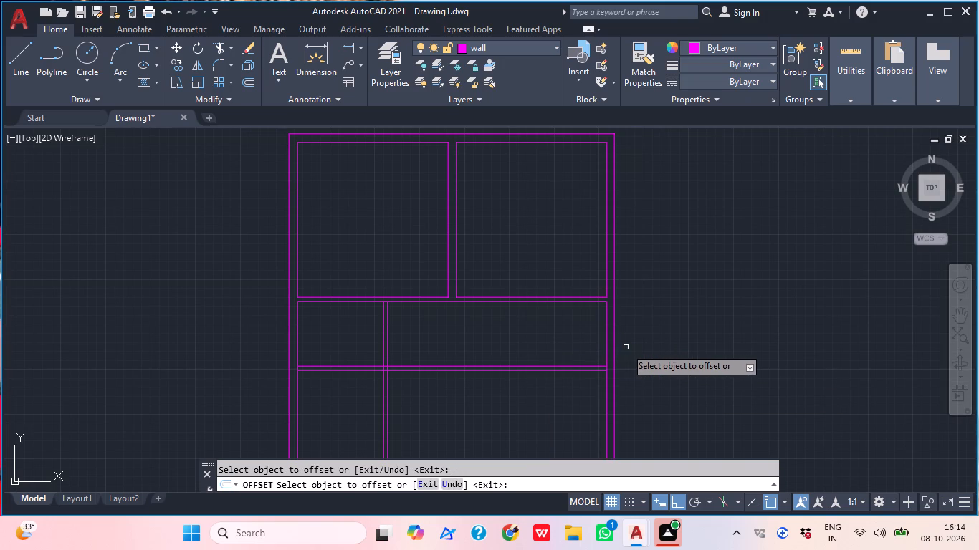
{"action": "left_click", "coordinate": [606, 347]}
{"action": "left_click", "coordinate": [529, 344]}
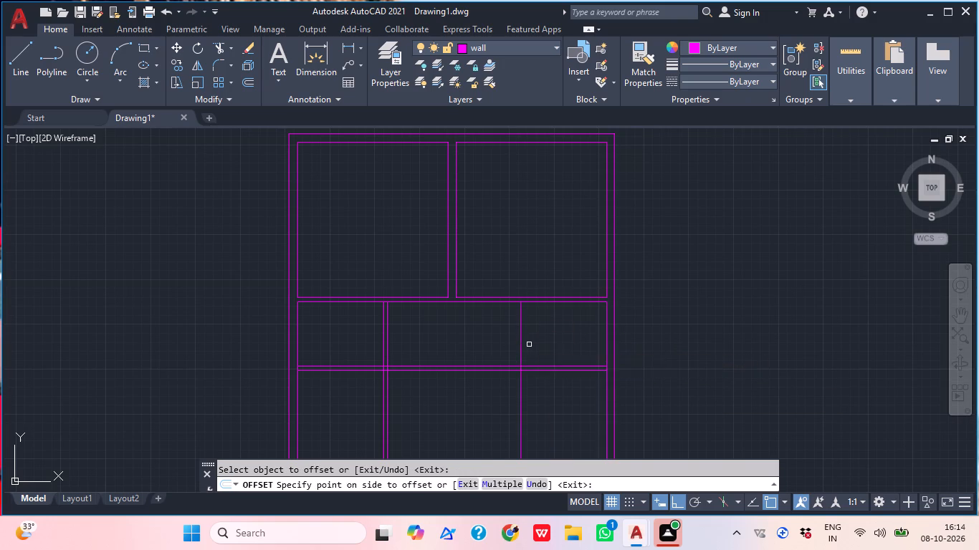
Offset the new eastern vertical line 4.5" to the east to give that partition wall its thickness.
{"action": "key", "text": "space"}
{"action": "key", "text": "space"}
{"action": "type", "text": "4.6"}
{"action": "key", "text": "BackSpace"}
{"action": "type", "text": "5\""}
{"action": "key", "text": "Return"}
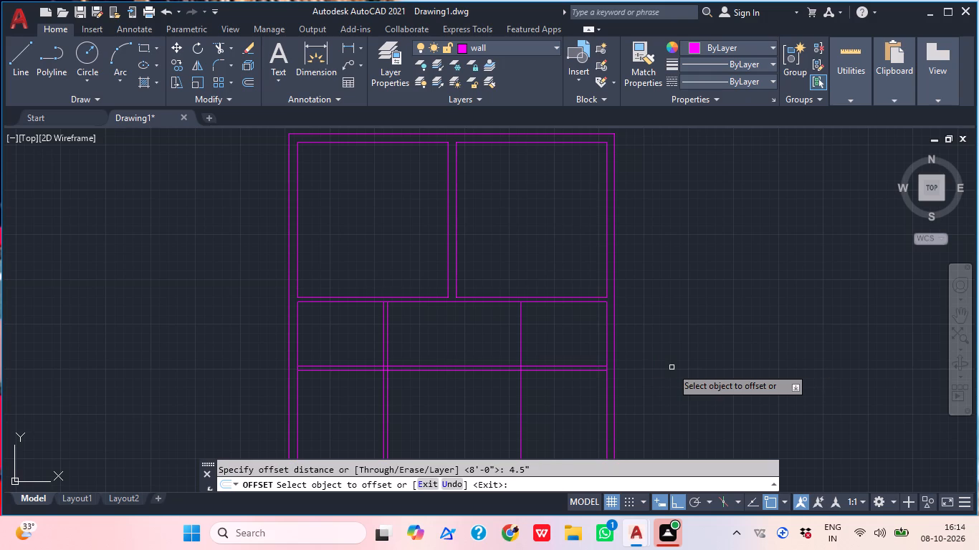
{"action": "left_click", "coordinate": [517, 346]}
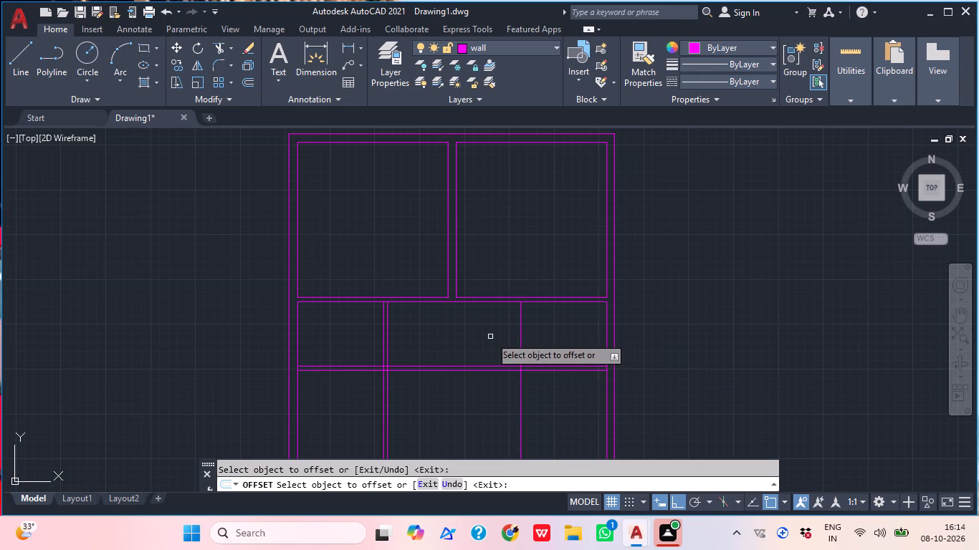
{"action": "left_click", "coordinate": [520, 329]}
{"action": "left_click", "coordinate": [515, 329]}
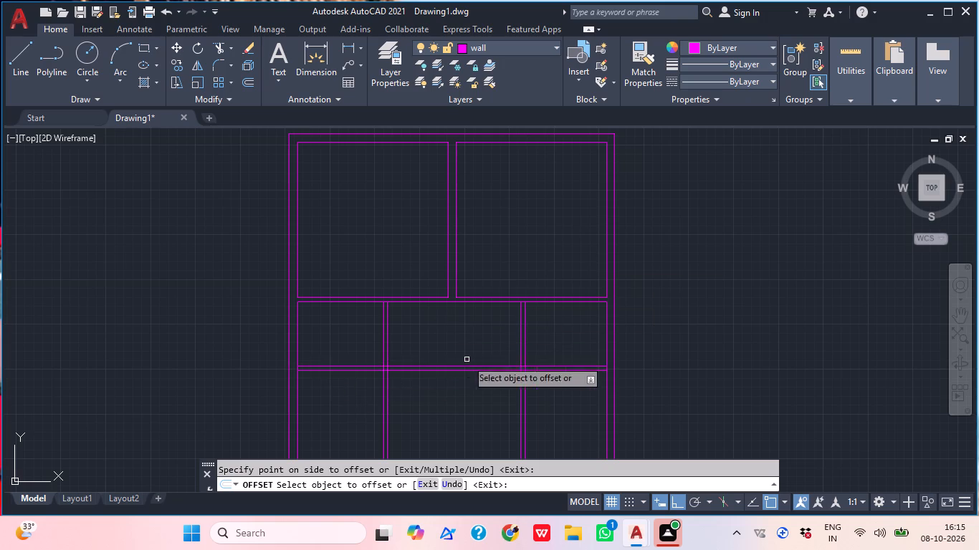
{"action": "middle_click_drag", "start_coordinate": [466, 360], "coordinate": [454, 354]}
{"action": "key", "text": "Escape"}
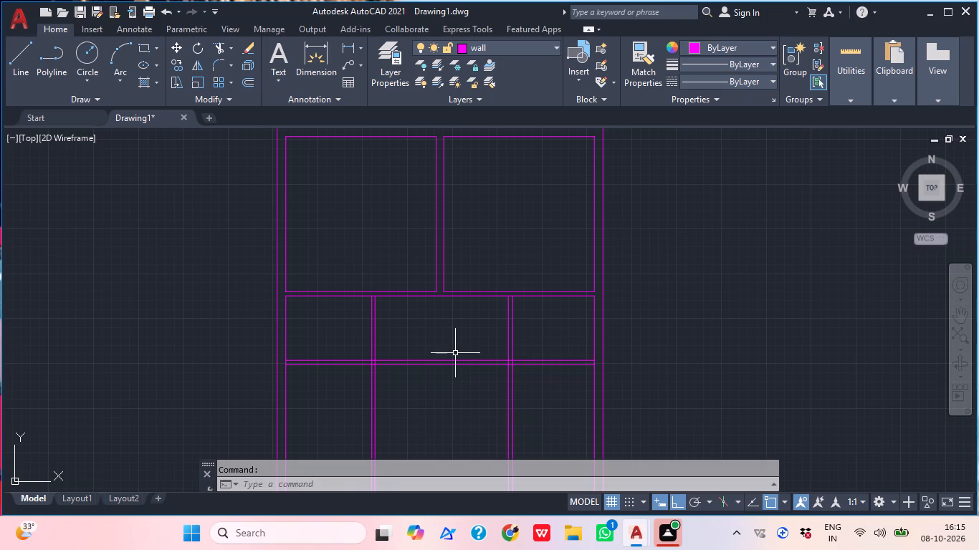
Trim away both lines of the lower horizontal wall between the western and eastern vertical partition walls.
{"action": "type", "text": "tr"}
{"action": "key", "text": "space"}
{"action": "left_click", "coordinate": [449, 390]}
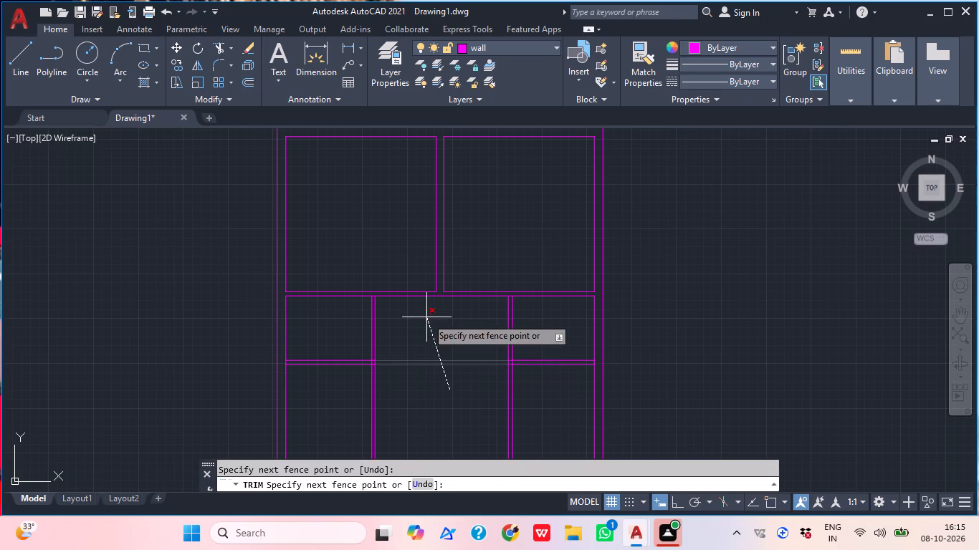
{"action": "left_click", "coordinate": [426, 349]}
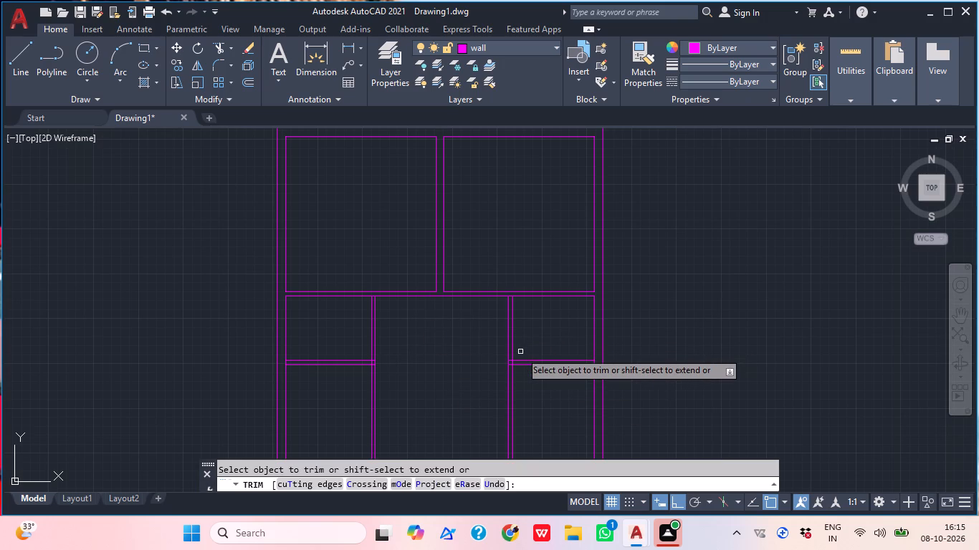
Trim the eastern partition's junction with the lower horizontal wall, removing the horizontal north line's stub and the partition's east line inside the junction.
{"action": "scroll", "coordinate": [520, 355], "scroll_direction": "up", "scroll_amount": 2}
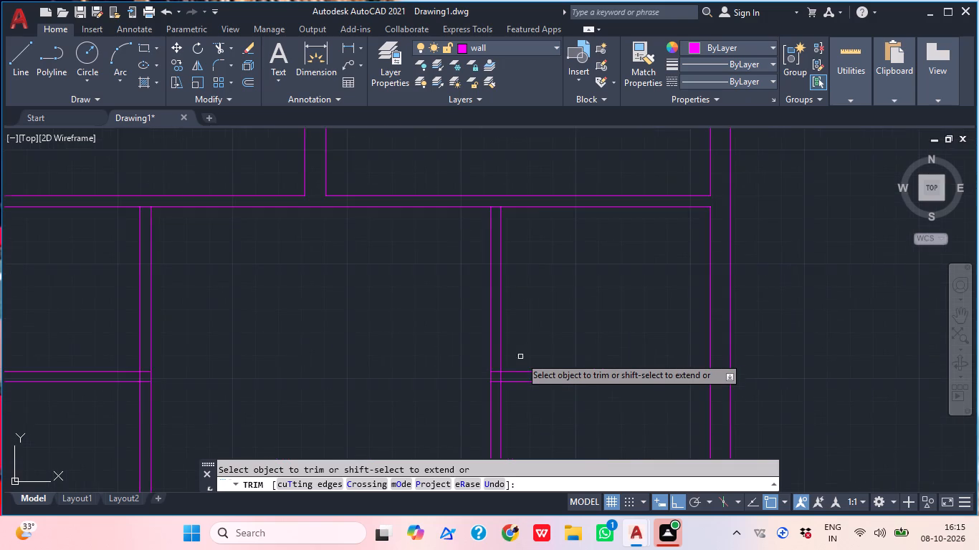
{"action": "scroll", "coordinate": [517, 366], "scroll_direction": "up", "scroll_amount": 2}
{"action": "left_click", "coordinate": [496, 404]}
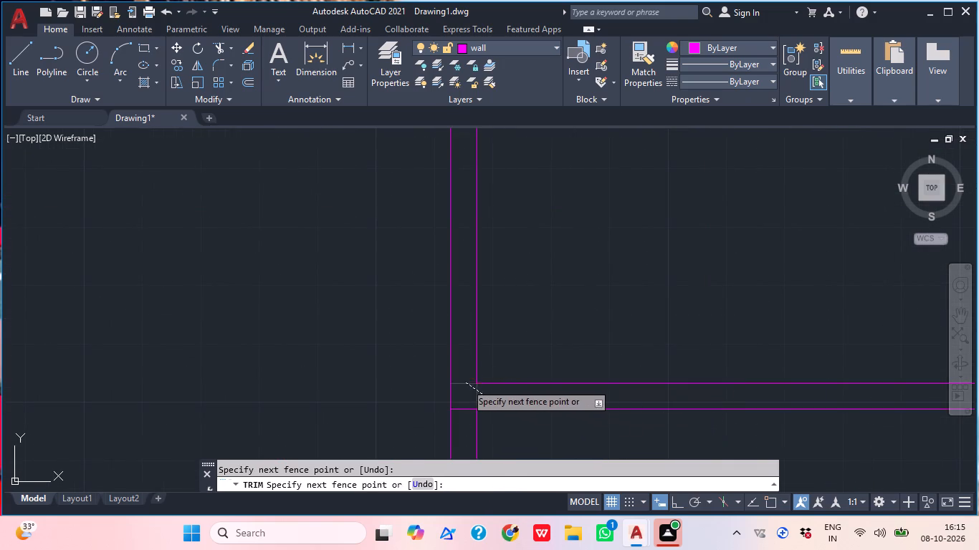
{"action": "left_click", "coordinate": [466, 383]}
Trim away the inner east wall line where the lower horizontal wall joins it, between that wall's two lines.
{"action": "scroll", "coordinate": [481, 397], "scroll_direction": "down", "scroll_amount": 1}
{"action": "middle_click_drag", "start_coordinate": [587, 393], "coordinate": [469, 363]}
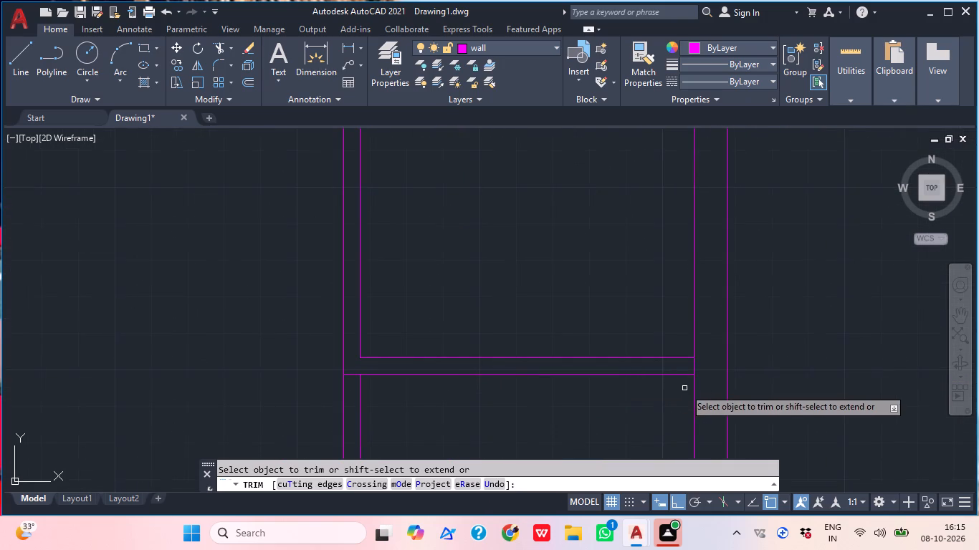
{"action": "middle_click_drag", "start_coordinate": [660, 383], "coordinate": [610, 378]}
{"action": "left_click", "coordinate": [652, 363]}
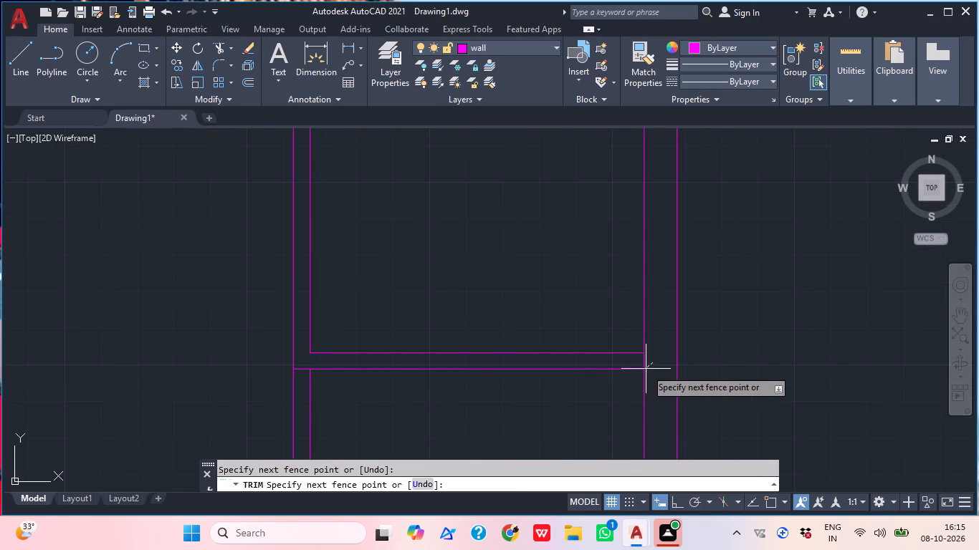
{"action": "left_click", "coordinate": [634, 365]}
Trim the upper horizontal wall's south line between the two lines of the eastern vertical partition.
{"action": "scroll", "coordinate": [634, 365], "scroll_direction": "down", "scroll_amount": 1}
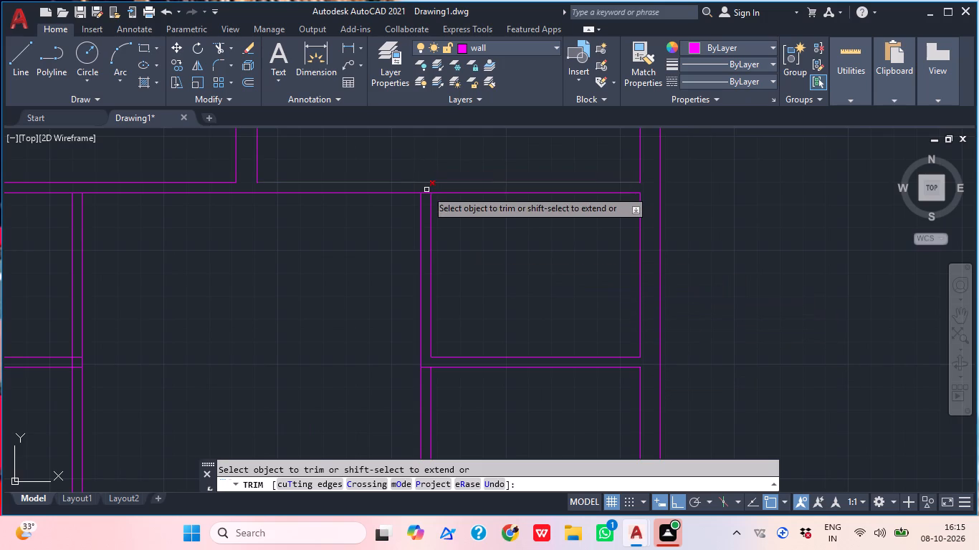
{"action": "scroll", "coordinate": [428, 193], "scroll_direction": "up", "scroll_amount": 2}
{"action": "left_click", "coordinate": [428, 193]}
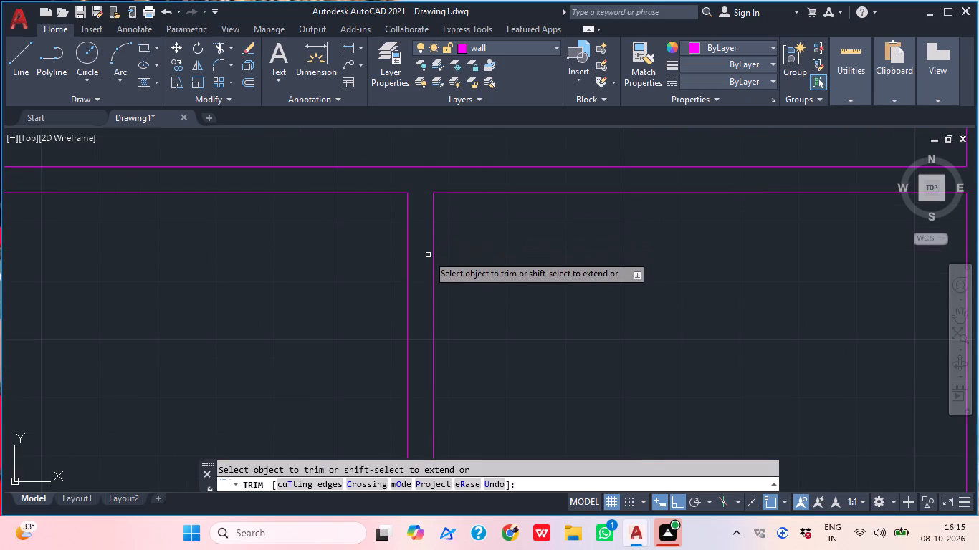
{"action": "scroll", "coordinate": [492, 259], "scroll_direction": "down", "scroll_amount": 3}
{"action": "middle_click_drag", "start_coordinate": [506, 281], "coordinate": [534, 267]}
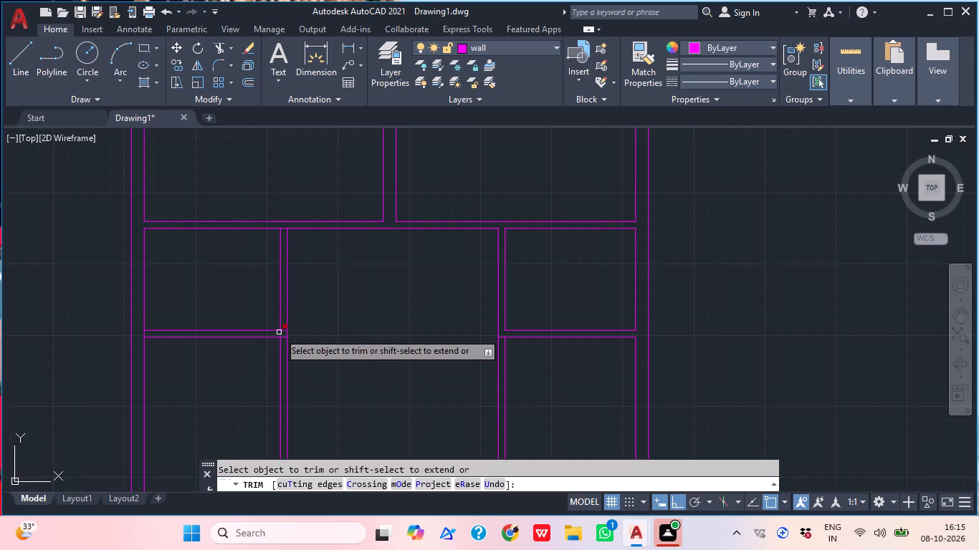
{"action": "key", "text": "Escape"}
Trim away both lines of the eastern vertical partition south of the lower horizontal wall.
{"action": "middle_click_drag", "start_coordinate": [419, 317], "coordinate": [363, 310]}
{"action": "scroll", "coordinate": [363, 310], "scroll_direction": "down", "scroll_amount": 1}
{"action": "scroll", "coordinate": [363, 310], "scroll_direction": "up", "scroll_amount": 1}
{"action": "scroll", "coordinate": [363, 310], "scroll_direction": "down", "scroll_amount": 1}
{"action": "middle_click_drag", "start_coordinate": [363, 310], "coordinate": [363, 279]}
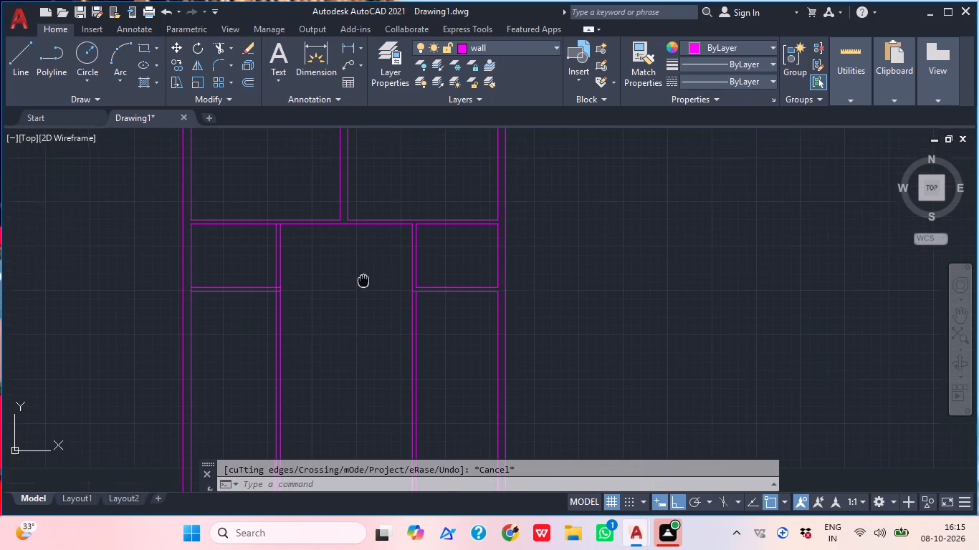
{"action": "middle_click_drag", "start_coordinate": [363, 279], "coordinate": [365, 279]}
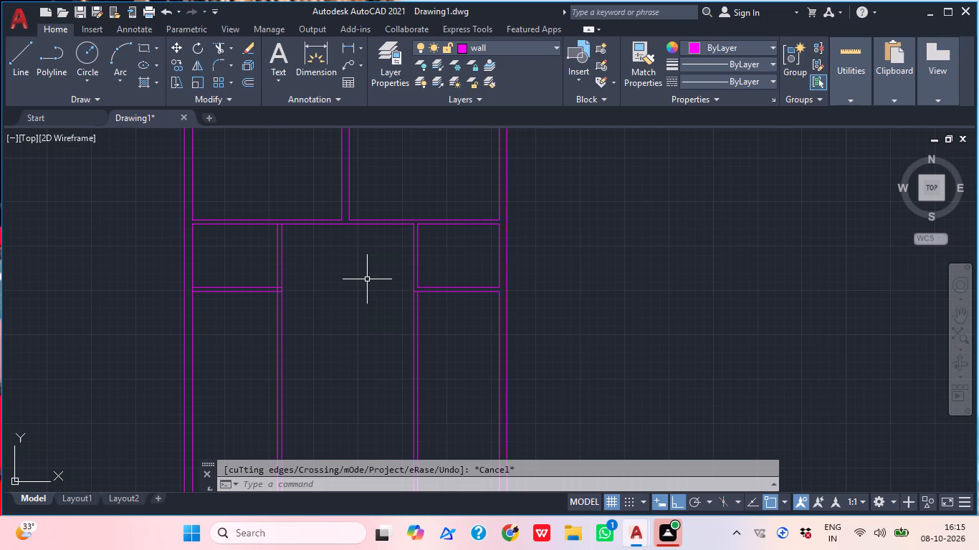
{"action": "middle_click_drag", "start_coordinate": [377, 281], "coordinate": [323, 254]}
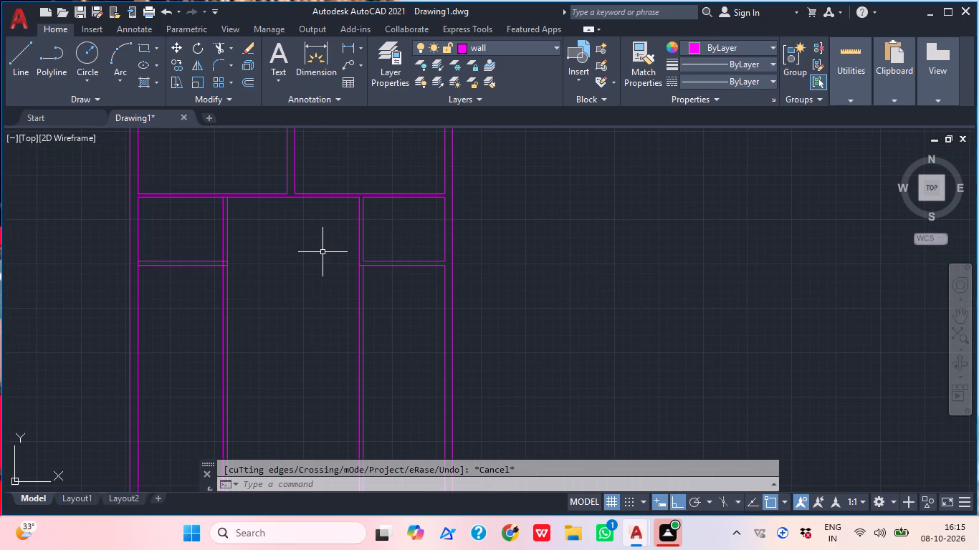
{"action": "middle_click_drag", "start_coordinate": [393, 275], "coordinate": [380, 272]}
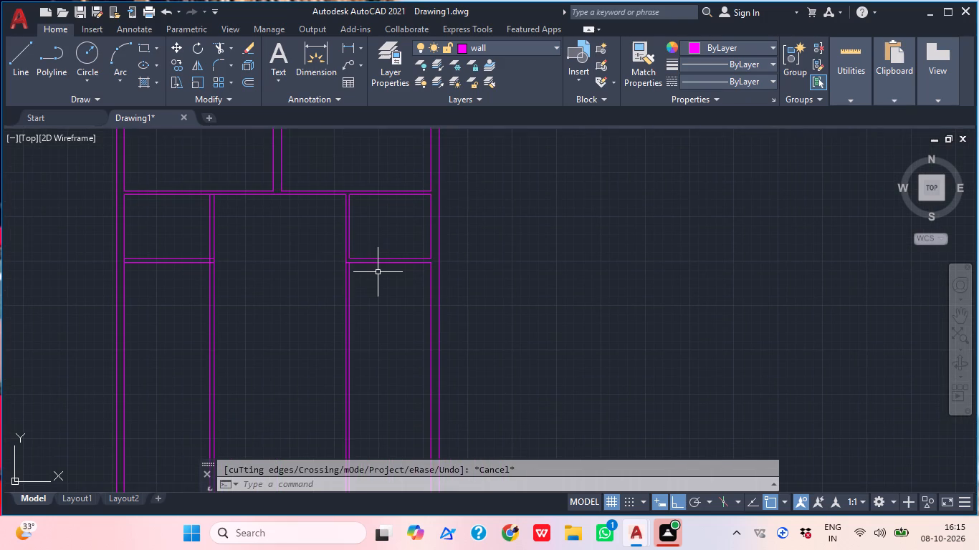
{"action": "type", "text": "tr"}
{"action": "key", "text": "space"}
{"action": "left_click", "coordinate": [386, 293]}
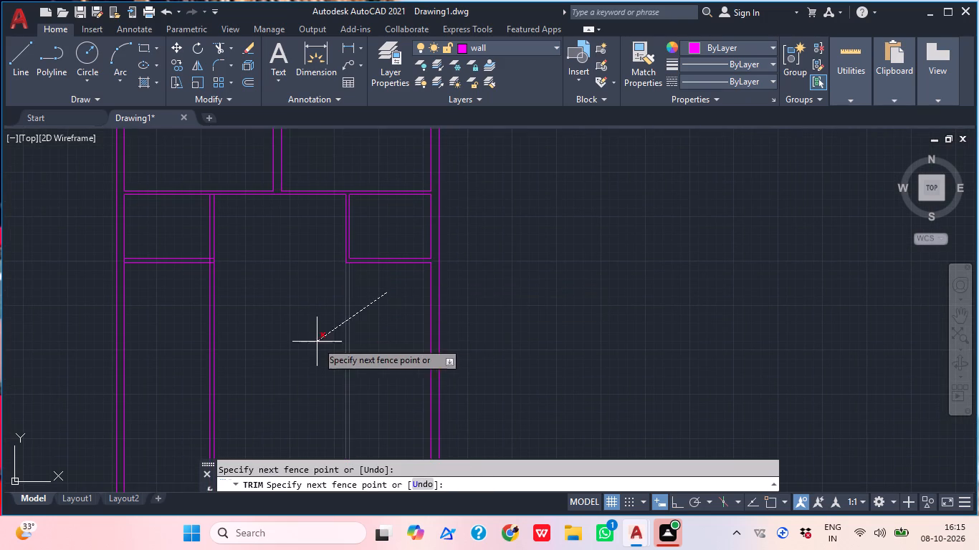
{"action": "left_click", "coordinate": [315, 342]}
{"action": "key", "text": "Escape"}
Examine the overall plan layout around the two small rooms and the open area south of them.
{"action": "scroll", "coordinate": [315, 342], "scroll_direction": "down", "scroll_amount": 1}
{"action": "middle_click", "coordinate": [315, 342]}
{"action": "scroll", "coordinate": [312, 342], "scroll_direction": "down", "scroll_amount": 1}
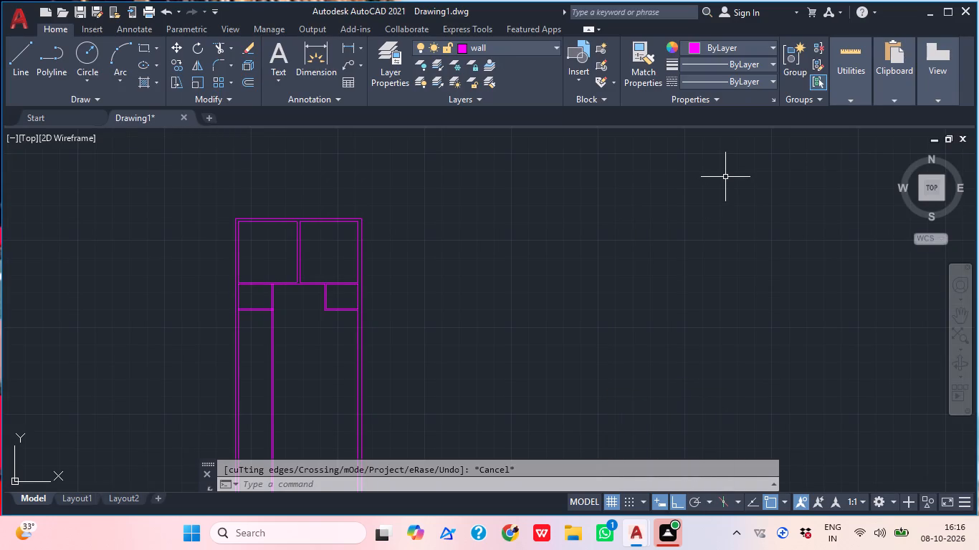
{"action": "scroll", "coordinate": [262, 348], "scroll_direction": "up", "scroll_amount": 1}
{"action": "middle_click_drag", "start_coordinate": [262, 348], "coordinate": [274, 356]}
{"action": "scroll", "coordinate": [274, 356], "scroll_direction": "up", "scroll_amount": 1}
{"action": "middle_click_drag", "start_coordinate": [380, 349], "coordinate": [362, 363]}
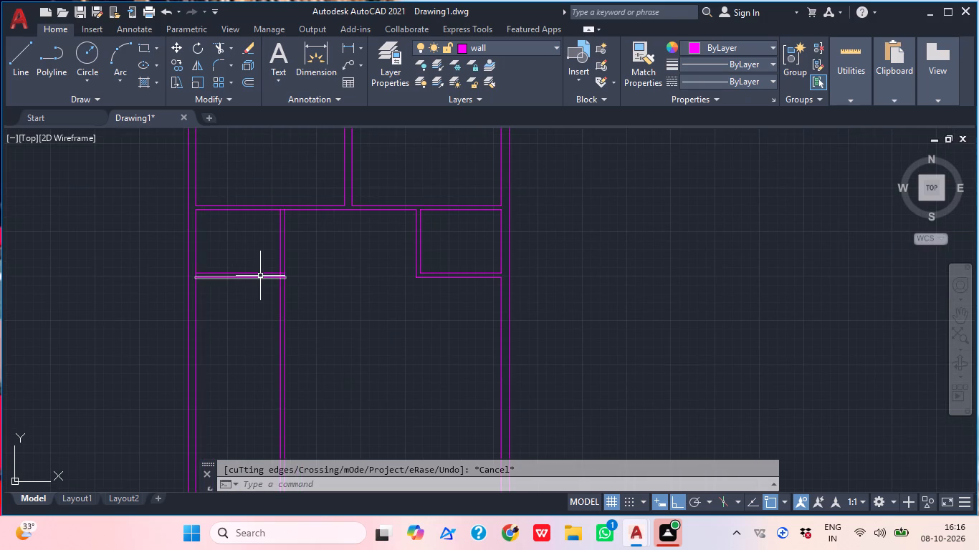
{"action": "middle_click_drag", "start_coordinate": [328, 309], "coordinate": [328, 365]}
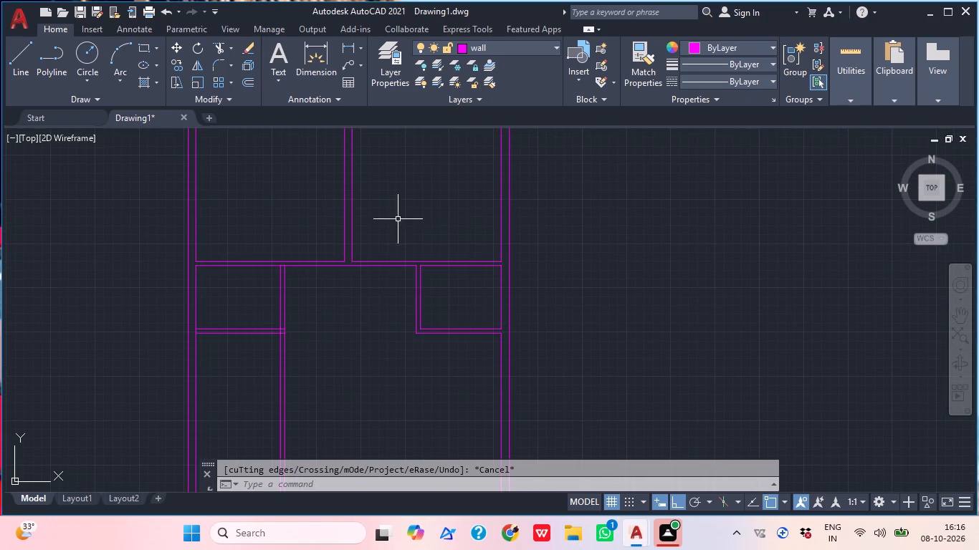
{"action": "scroll", "coordinate": [423, 208], "scroll_direction": "down", "scroll_amount": 1}
{"action": "middle_click_drag", "start_coordinate": [420, 208], "coordinate": [407, 269]}
{"action": "middle_click_drag", "start_coordinate": [325, 369], "coordinate": [333, 266]}
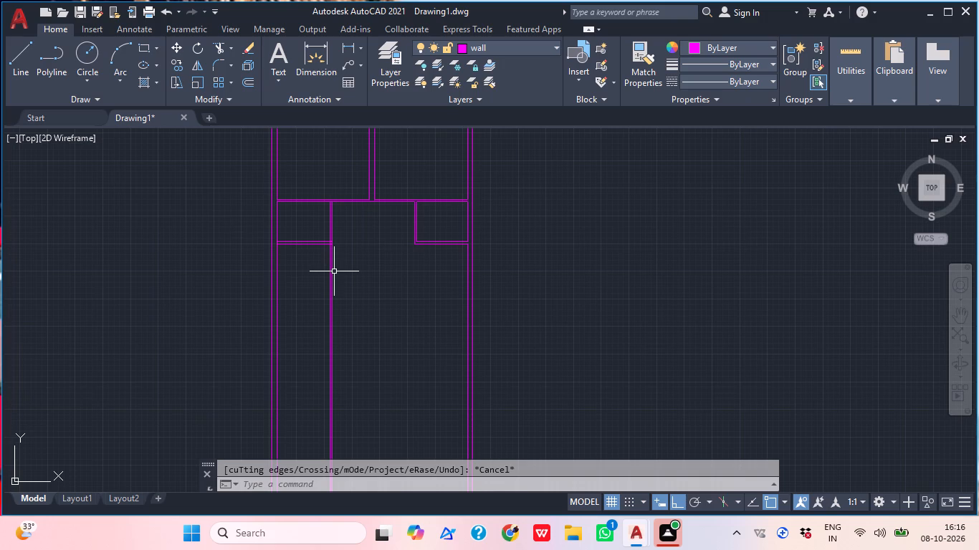
Trim the western partition's junction with the lower horizontal wall, removing the partition's west line inside it and the horizontal north line's stub.
{"action": "scroll", "coordinate": [334, 271], "scroll_direction": "up", "scroll_amount": 1}
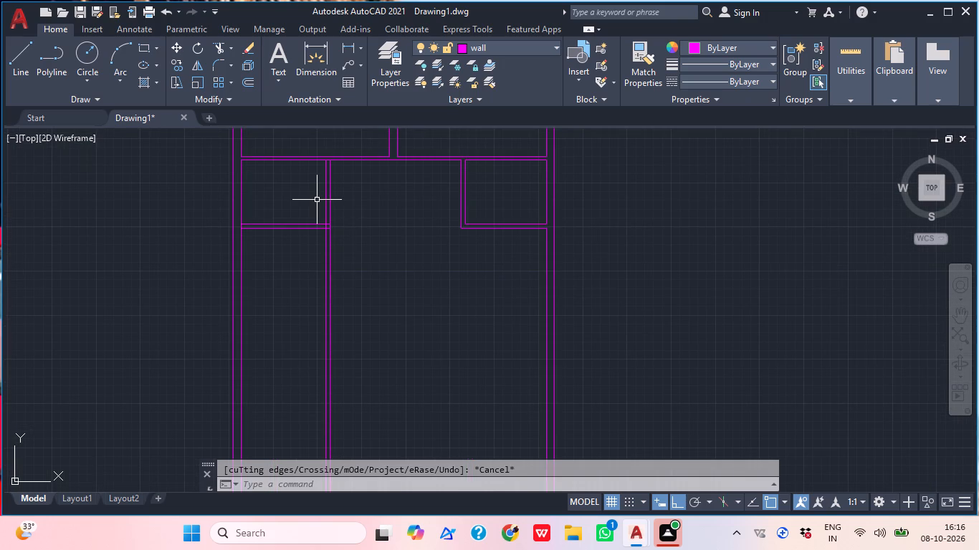
{"action": "middle_click_drag", "start_coordinate": [338, 218], "coordinate": [322, 278]}
{"action": "type", "text": "tr"}
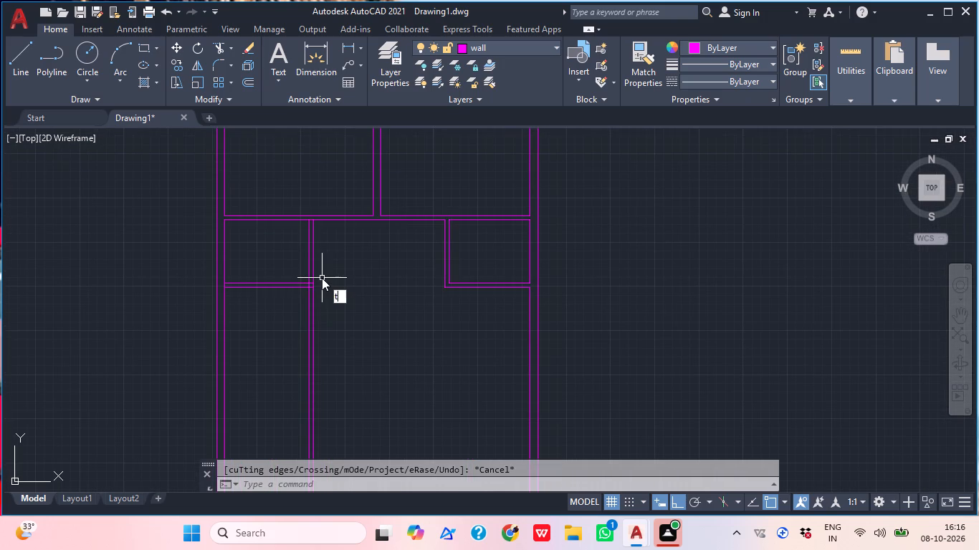
{"action": "key", "text": "space"}
{"action": "scroll", "coordinate": [322, 278], "scroll_direction": "up", "scroll_amount": 4}
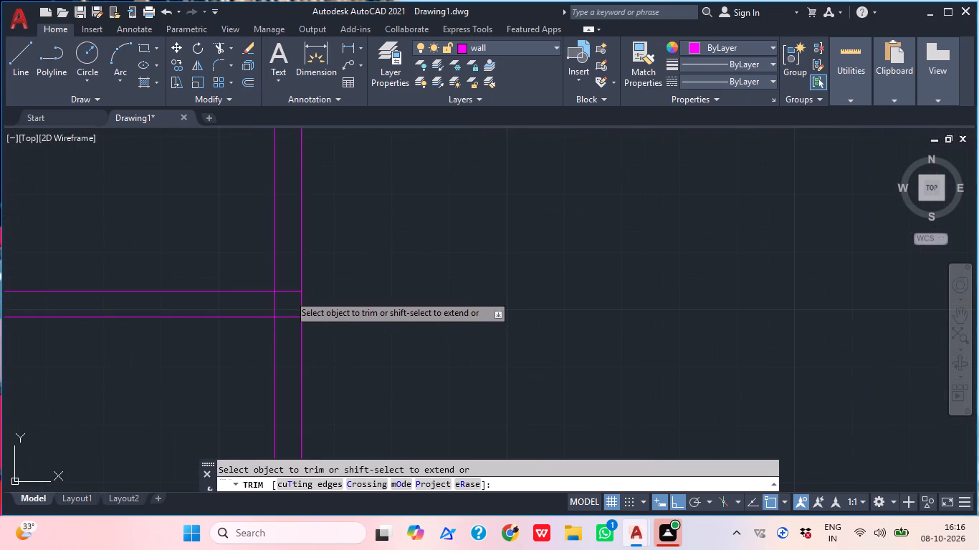
{"action": "left_click", "coordinate": [289, 294]}
{"action": "left_click", "coordinate": [260, 304]}
{"action": "left_click", "coordinate": [287, 301]}
{"action": "left_click", "coordinate": [287, 286]}
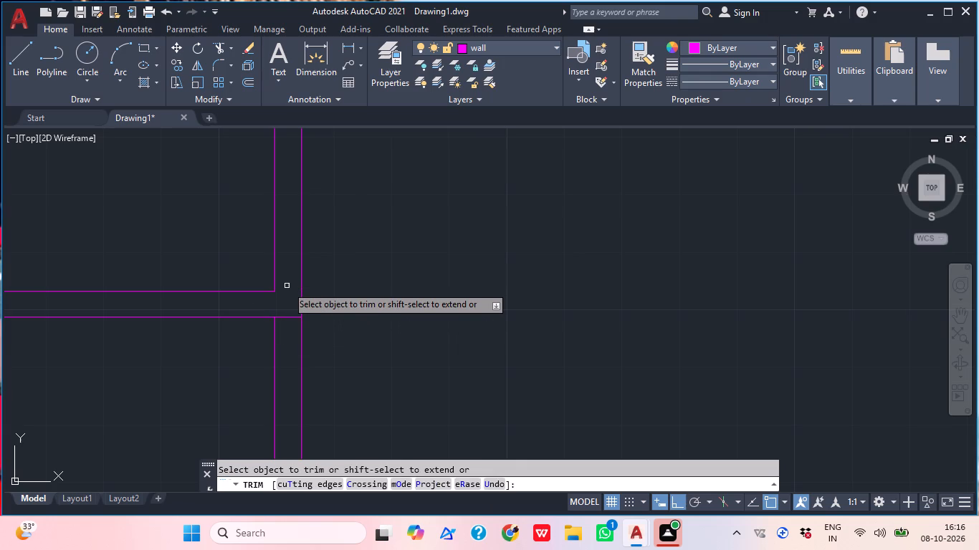
Trim away the inner west wall line where the western lower horizontal wall joins it.
{"action": "scroll", "coordinate": [366, 264], "scroll_direction": "down", "scroll_amount": 1}
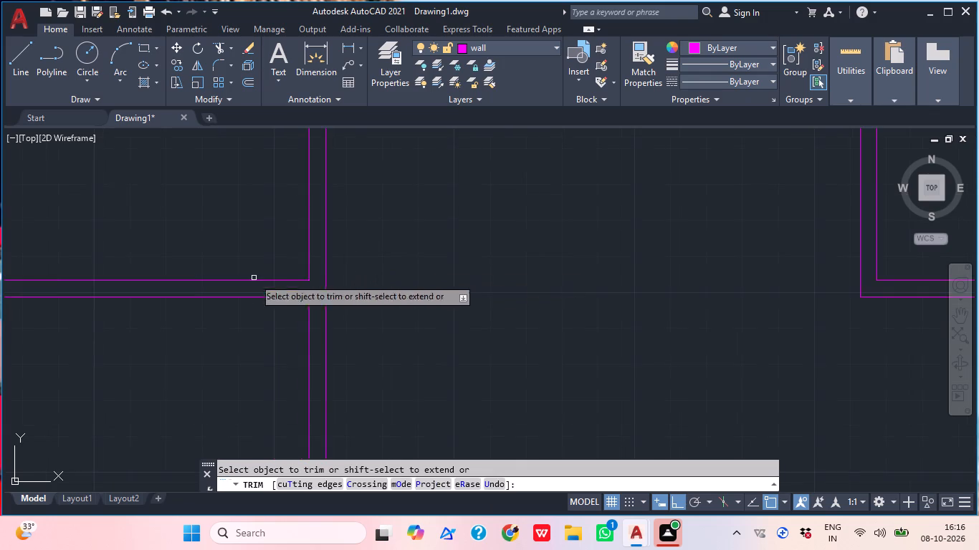
{"action": "scroll", "coordinate": [189, 269], "scroll_direction": "down", "scroll_amount": 2}
{"action": "scroll", "coordinate": [103, 278], "scroll_direction": "up", "scroll_amount": 2}
{"action": "left_click", "coordinate": [103, 278]}
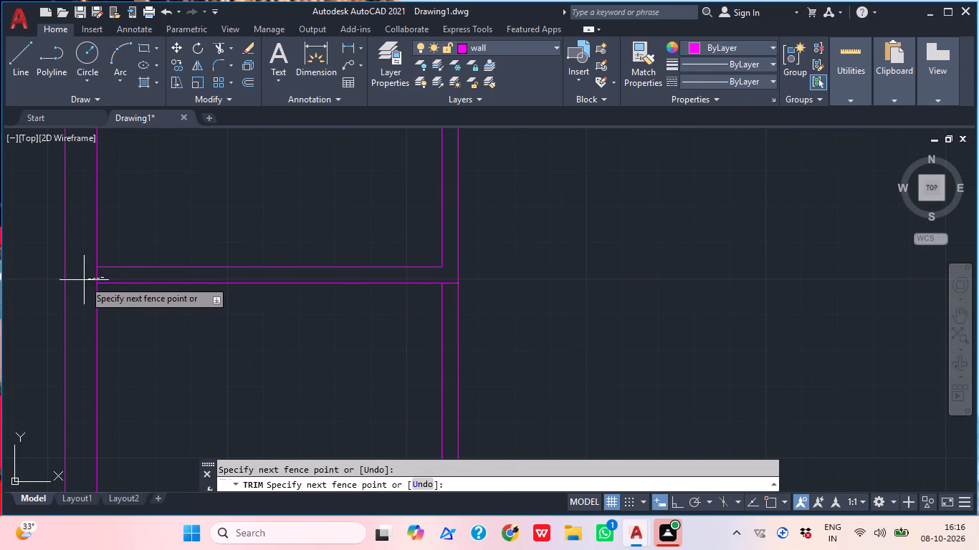
{"action": "left_click", "coordinate": [84, 279]}
Trim the upper horizontal wall's south line between the two lines of the western vertical partition.
{"action": "scroll", "coordinate": [216, 276], "scroll_direction": "down", "scroll_amount": 3}
{"action": "middle_click", "coordinate": [299, 252]}
{"action": "scroll", "coordinate": [262, 211], "scroll_direction": "up", "scroll_amount": 1}
{"action": "scroll", "coordinate": [262, 211], "scroll_direction": "down", "scroll_amount": 1}
{"action": "scroll", "coordinate": [262, 211], "scroll_direction": "up", "scroll_amount": 1}
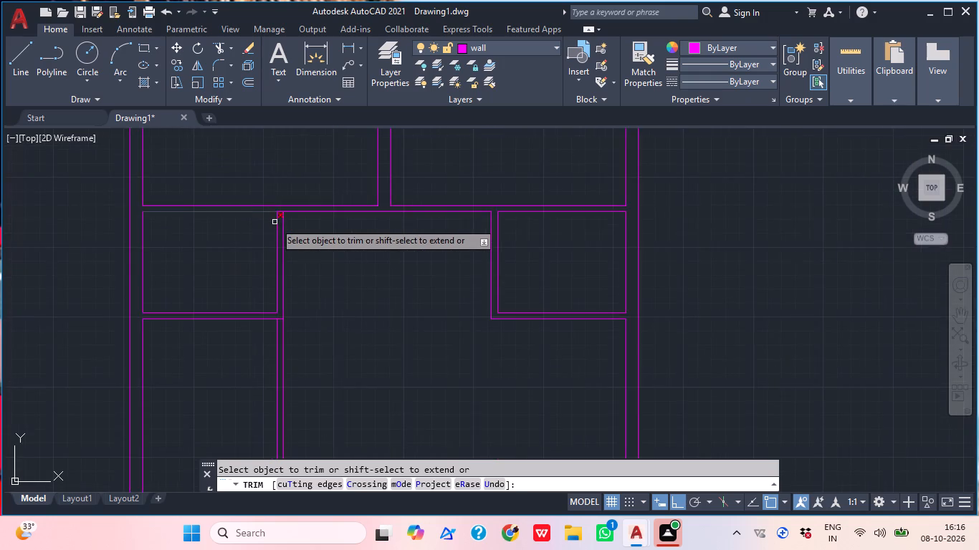
{"action": "scroll", "coordinate": [274, 222], "scroll_direction": "up", "scroll_amount": 2}
{"action": "left_click", "coordinate": [293, 192]}
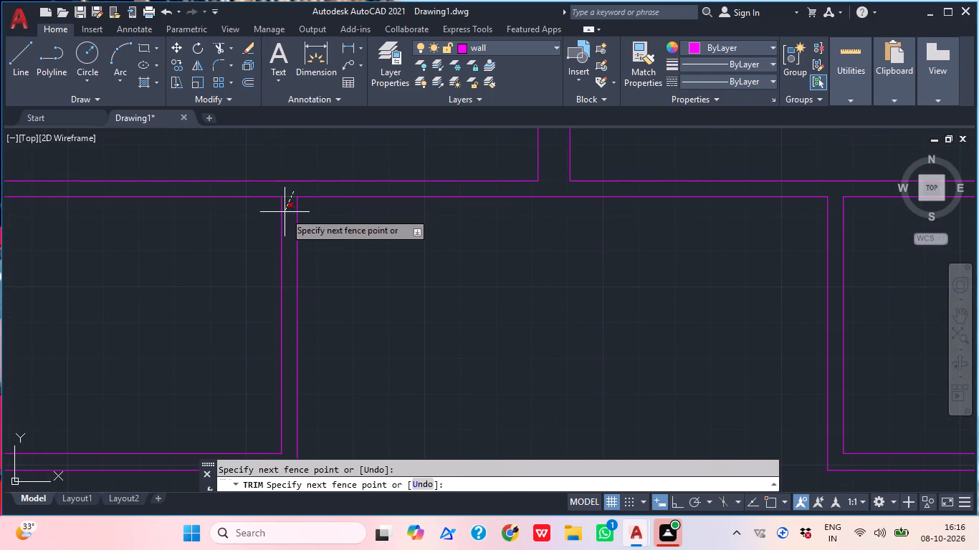
{"action": "left_click", "coordinate": [285, 212]}
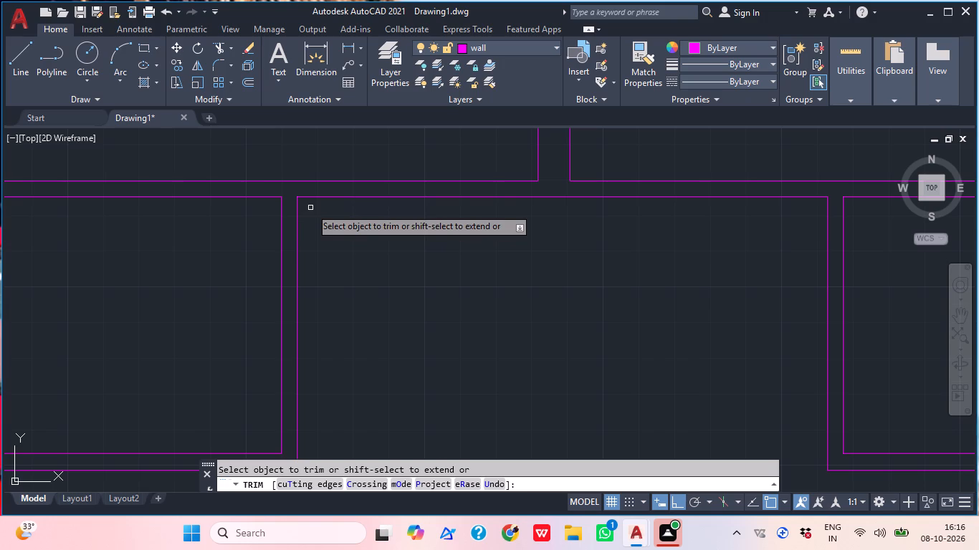
{"action": "scroll", "coordinate": [414, 284], "scroll_direction": "up", "scroll_amount": 1}
{"action": "scroll", "coordinate": [414, 284], "scroll_direction": "down", "scroll_amount": 3}
{"action": "scroll", "coordinate": [451, 359], "scroll_direction": "down", "scroll_amount": 2}
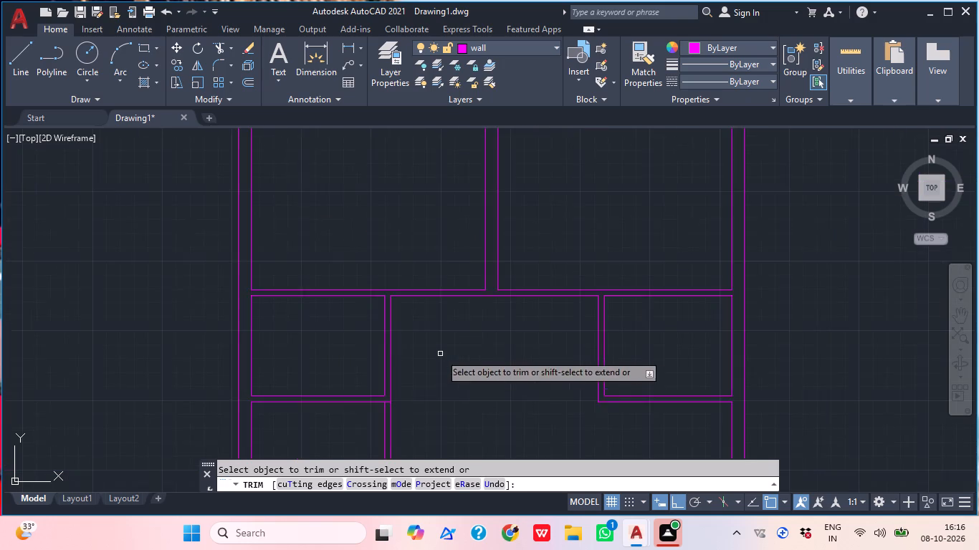
{"action": "scroll", "coordinate": [440, 354], "scroll_direction": "down", "scroll_amount": 2}
{"action": "middle_click_drag", "start_coordinate": [440, 399], "coordinate": [439, 342]}
{"action": "scroll", "coordinate": [439, 342], "scroll_direction": "up", "scroll_amount": 1}
{"action": "key", "text": "Escape"}
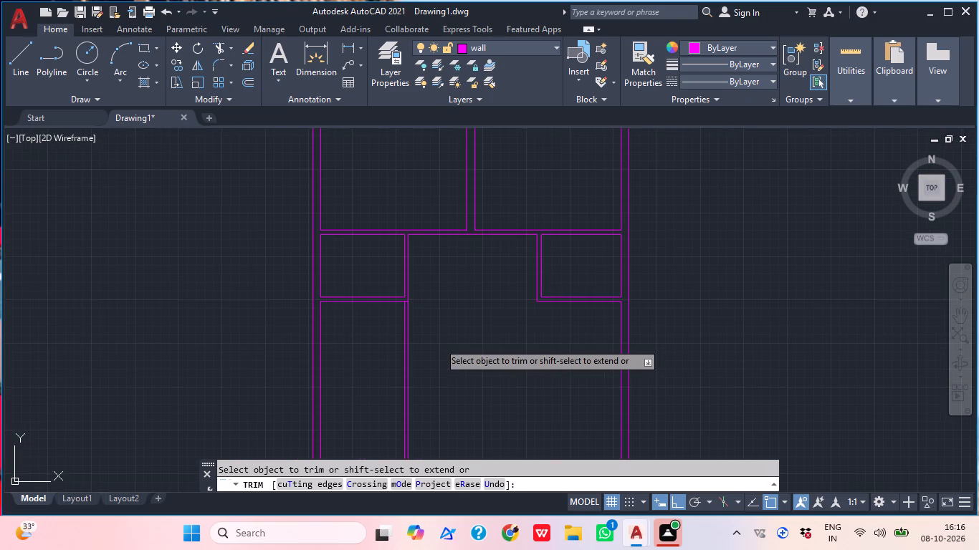
Offset the inner east wall line 11'6" to the west, south of the small eastern room.
{"action": "middle_click_drag", "start_coordinate": [308, 409], "coordinate": [287, 425]}
{"action": "middle_click_drag", "start_coordinate": [399, 390], "coordinate": [372, 353]}
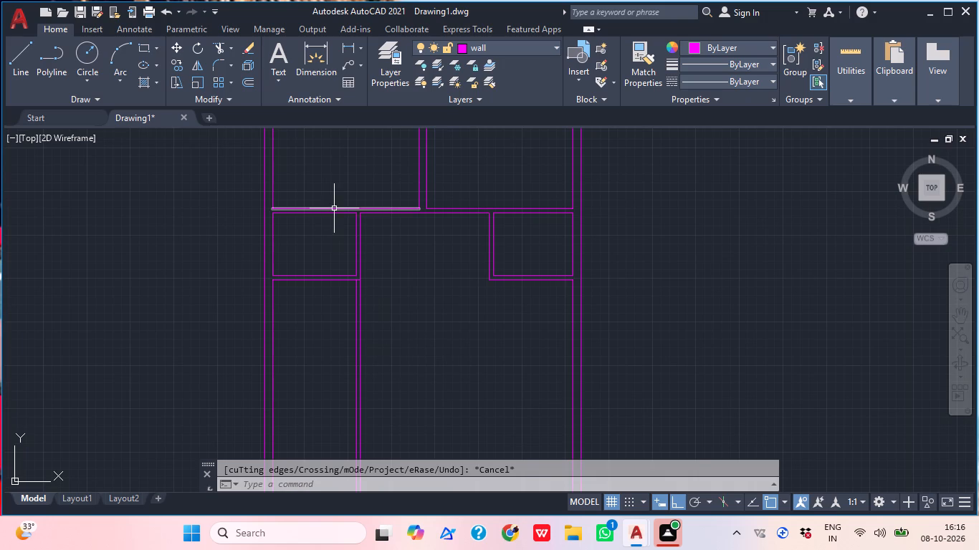
{"action": "middle_click_drag", "start_coordinate": [462, 339], "coordinate": [431, 326]}
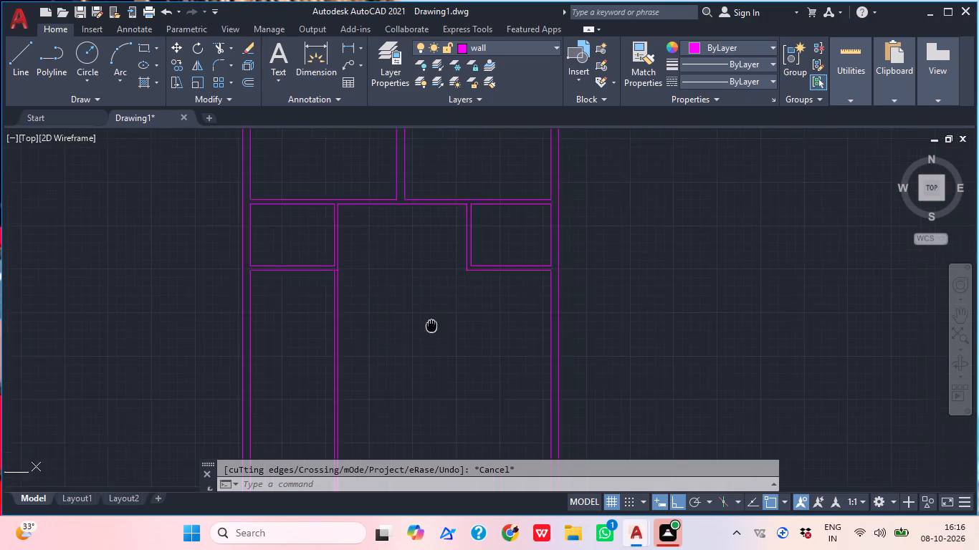
{"action": "middle_click_drag", "start_coordinate": [431, 326], "coordinate": [356, 302]}
{"action": "type", "text": "o"}
{"action": "key", "text": "space"}
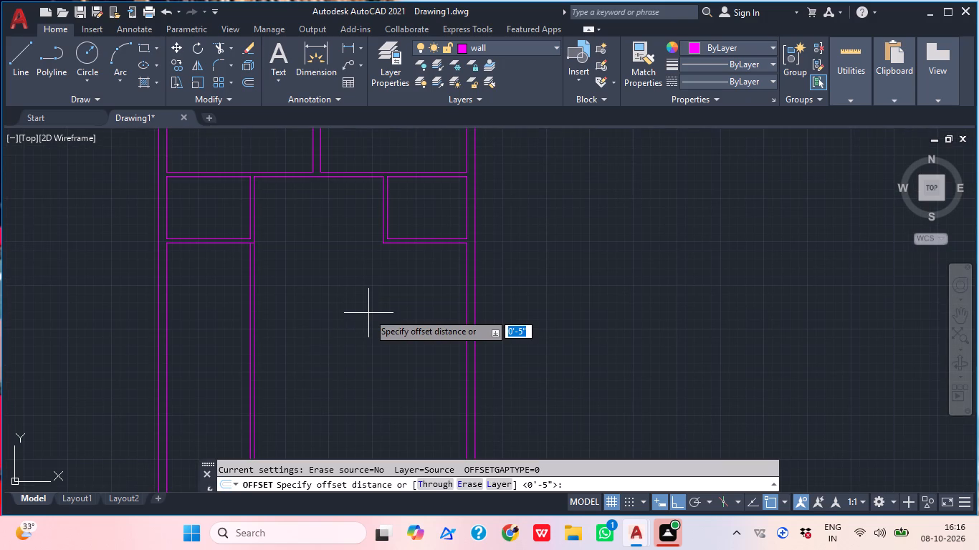
{"action": "type", "text": "11"}
{"action": "type", "text": "'6\""}
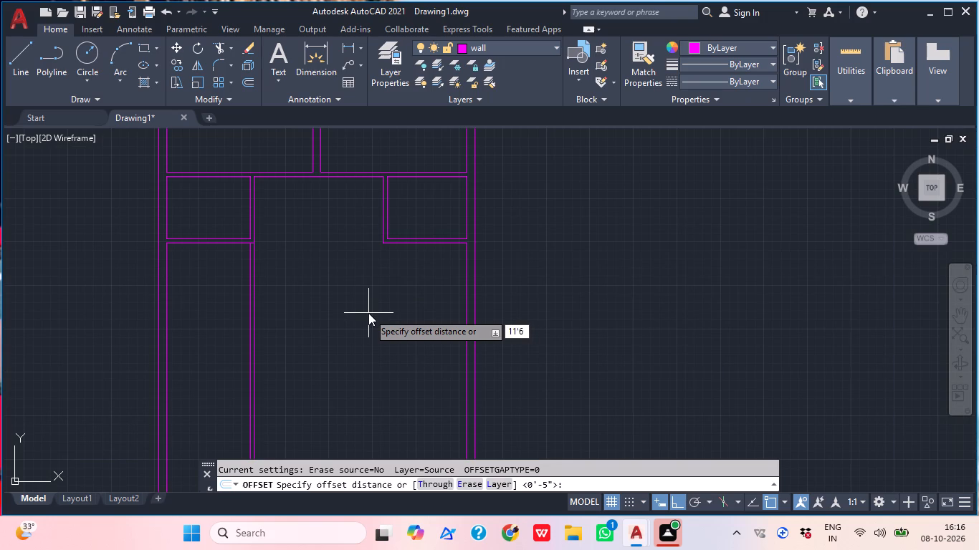
{"action": "key", "text": "Return"}
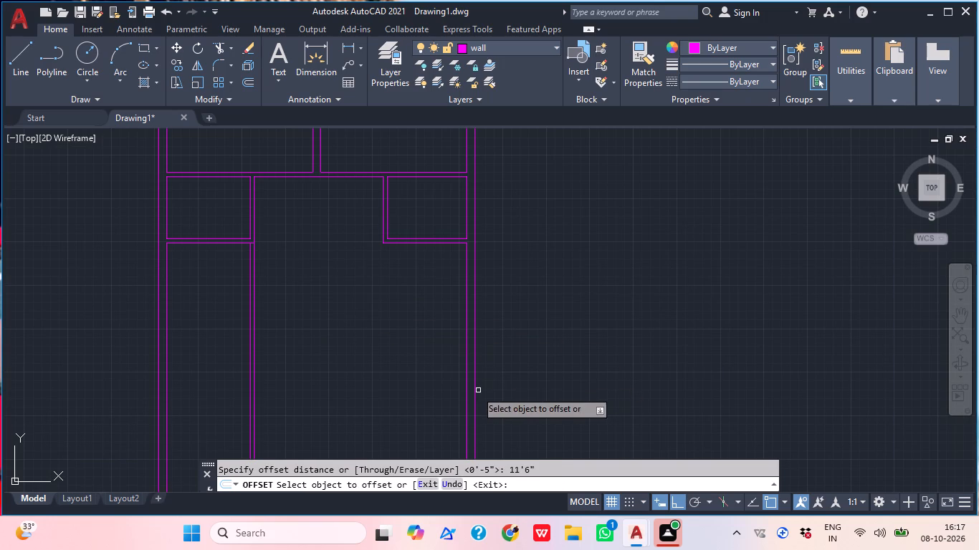
{"action": "left_click", "coordinate": [464, 381]}
{"action": "left_click", "coordinate": [467, 367]}
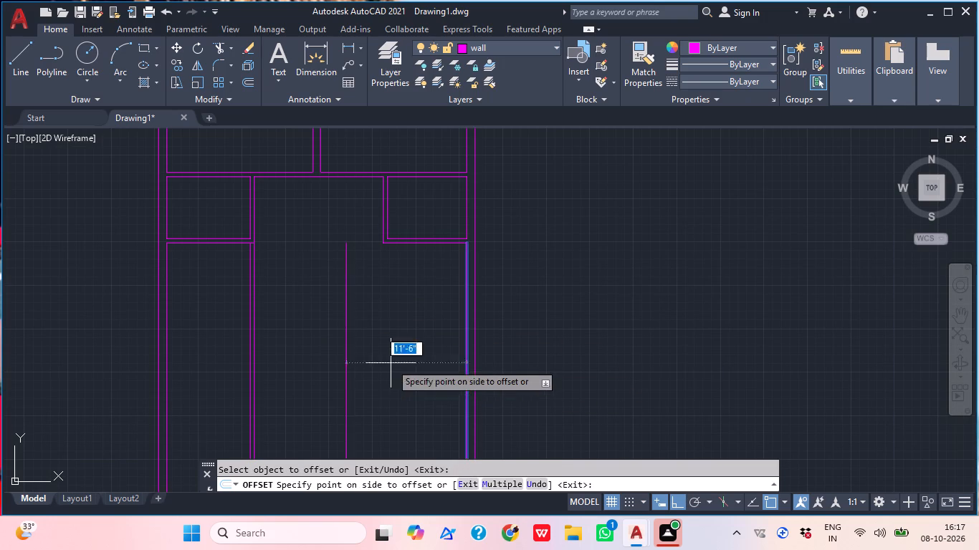
{"action": "left_click", "coordinate": [382, 360]}
{"action": "key", "text": "space"}
Offset the new vertical line 4.5" to the west to give that partition wall its thickness.
{"action": "key", "text": "space"}
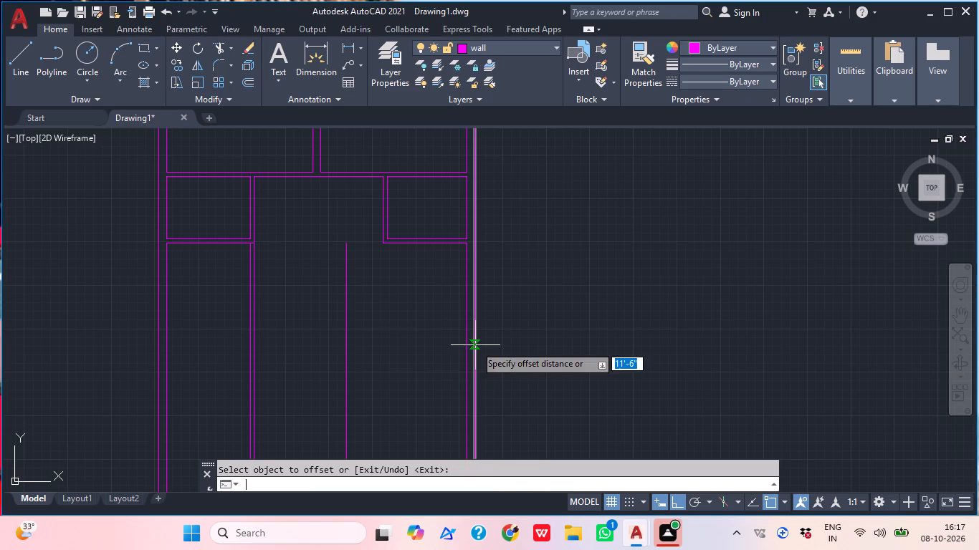
{"action": "type", "text": "4"}
{"action": "type", "text": ".5\""}
{"action": "key", "text": "Return"}
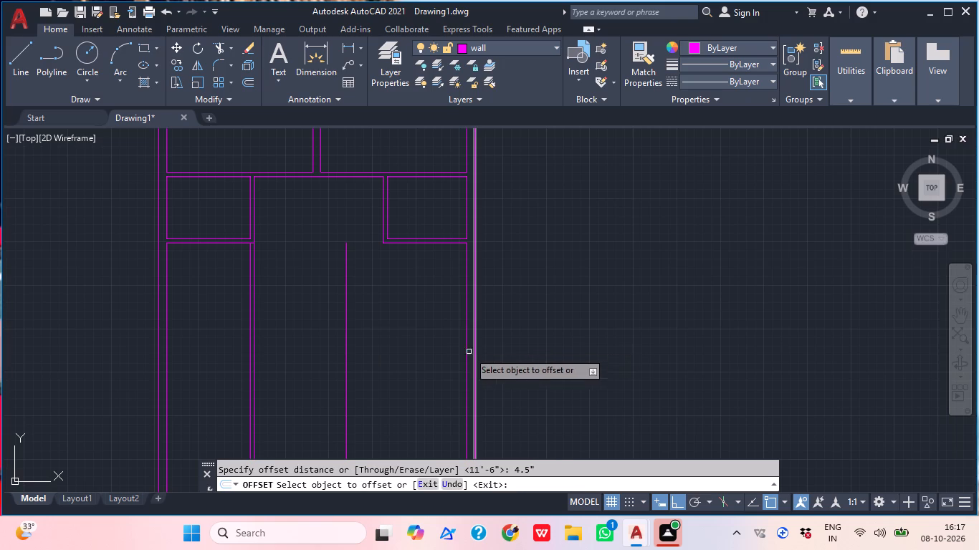
{"action": "left_click", "coordinate": [345, 360]}
{"action": "left_click", "coordinate": [305, 356]}
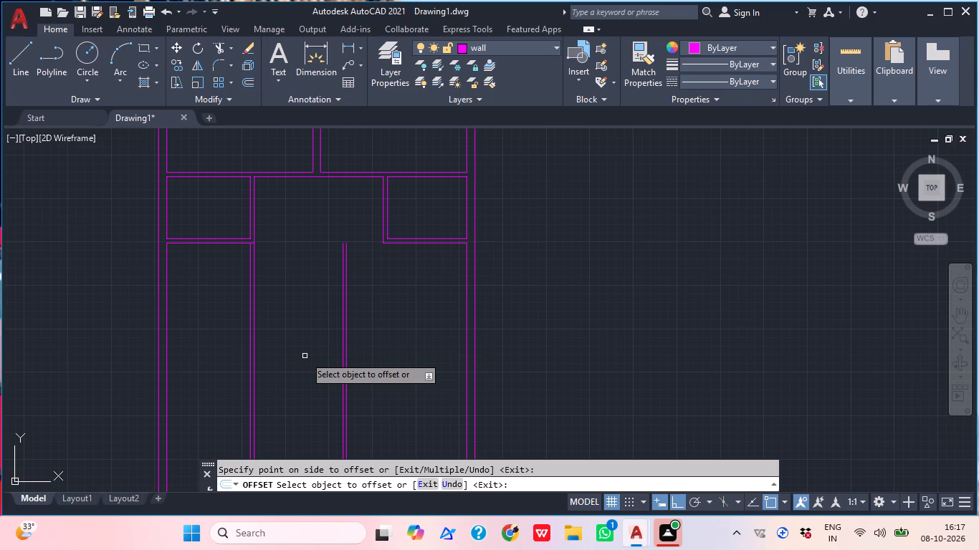
{"action": "key", "text": "Escape"}
Trim away both lines of the western vertical partition south of the small western room.
{"action": "type", "text": "tr"}
{"action": "key", "text": "space"}
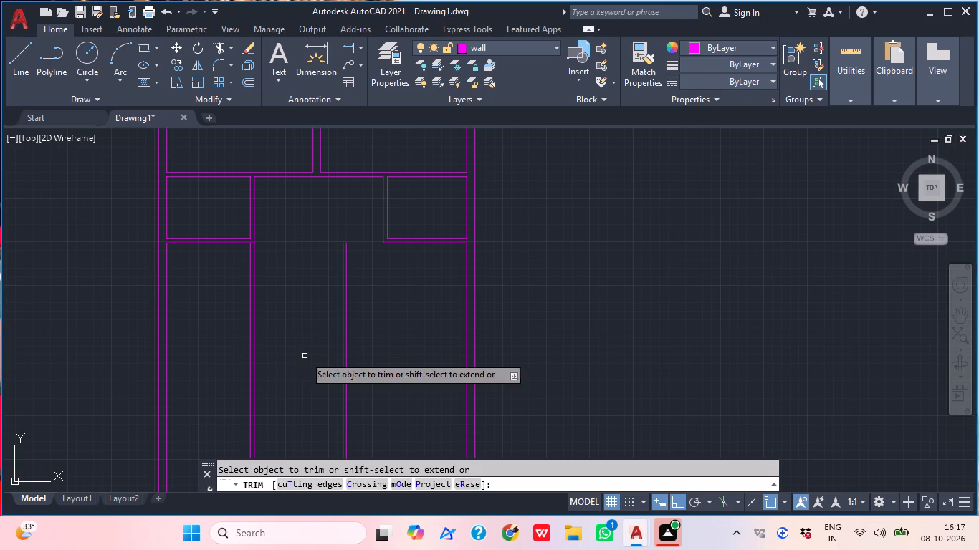
{"action": "left_click", "coordinate": [259, 373]}
{"action": "left_click", "coordinate": [222, 378]}
{"action": "key", "text": "Escape"}
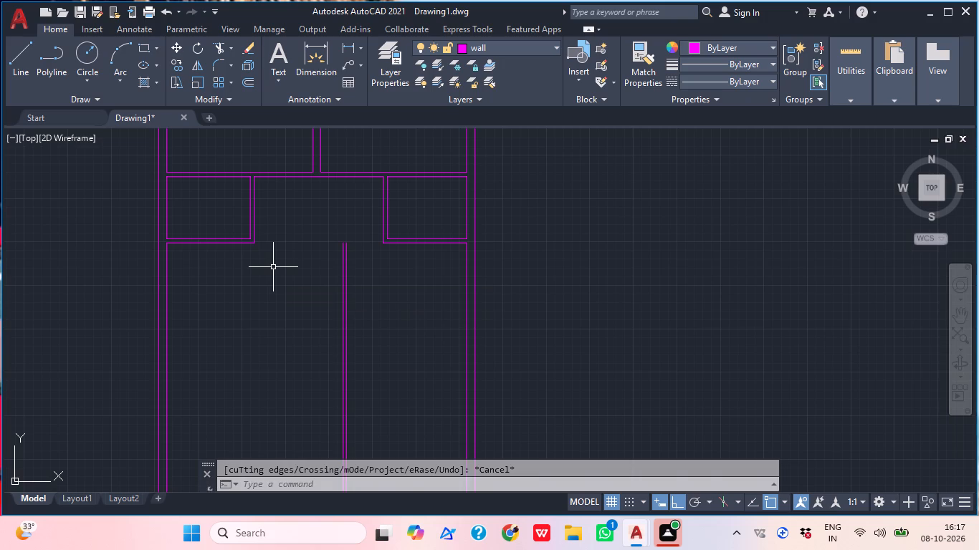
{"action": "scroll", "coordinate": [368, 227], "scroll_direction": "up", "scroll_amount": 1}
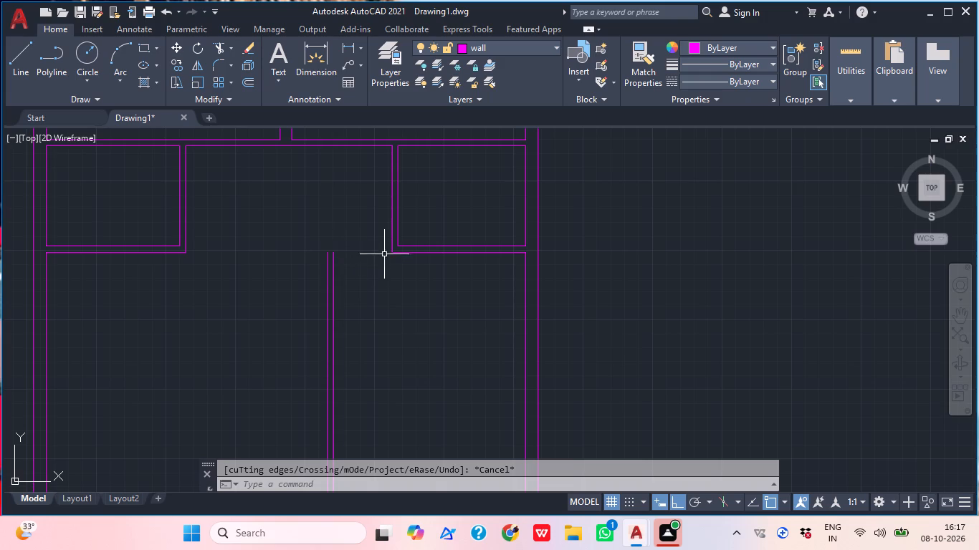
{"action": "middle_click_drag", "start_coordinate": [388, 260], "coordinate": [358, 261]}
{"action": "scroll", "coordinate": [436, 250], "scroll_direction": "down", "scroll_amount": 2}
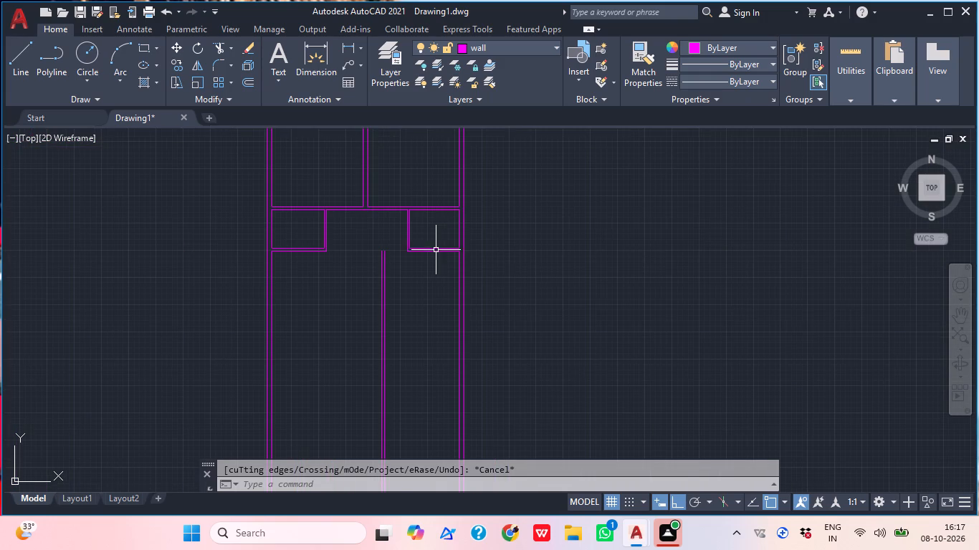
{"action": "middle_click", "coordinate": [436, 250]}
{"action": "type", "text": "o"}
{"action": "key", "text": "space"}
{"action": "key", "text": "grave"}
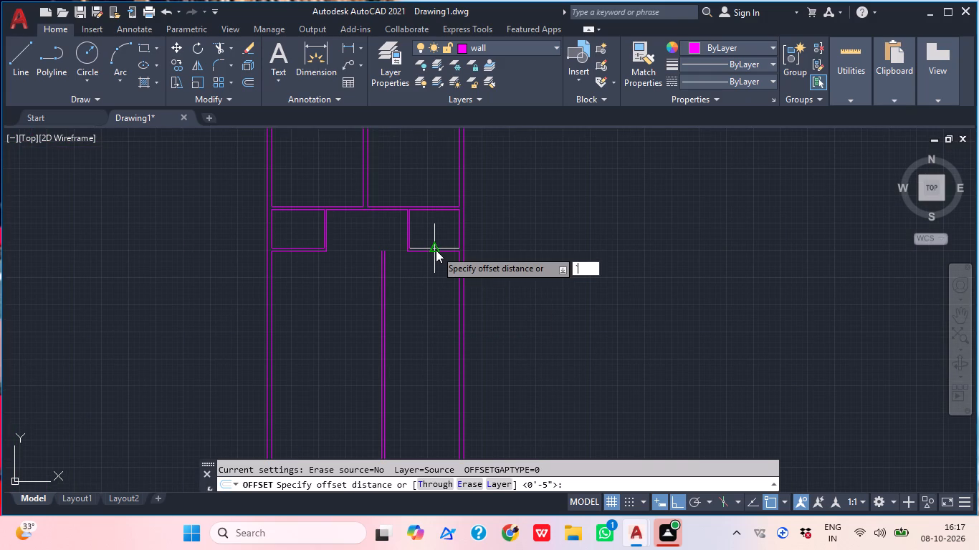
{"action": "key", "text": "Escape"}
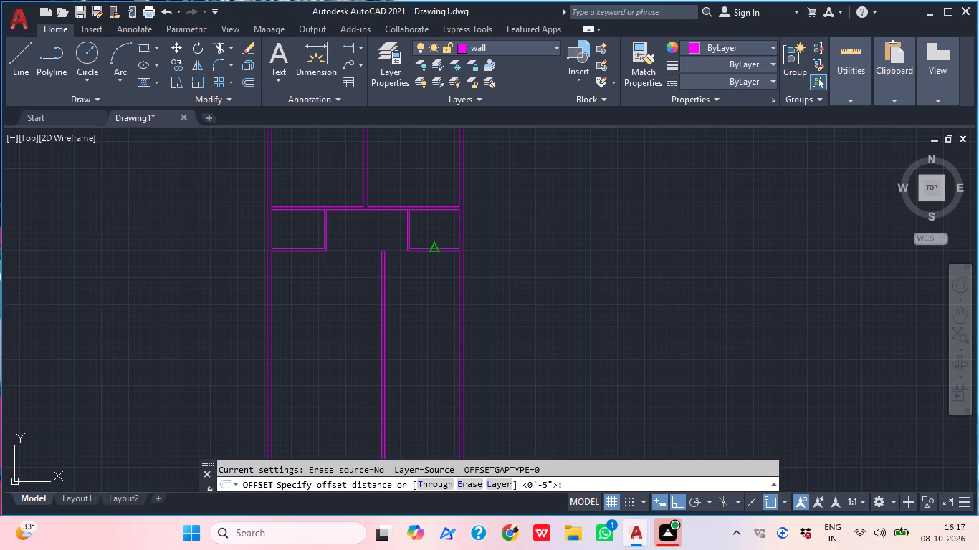
Offset the south line of the small eastern room's south wall 17' to the south.
{"action": "type", "text": "o"}
{"action": "key", "text": "space"}
{"action": "type", "text": "17'"}
{"action": "key", "text": "Return"}
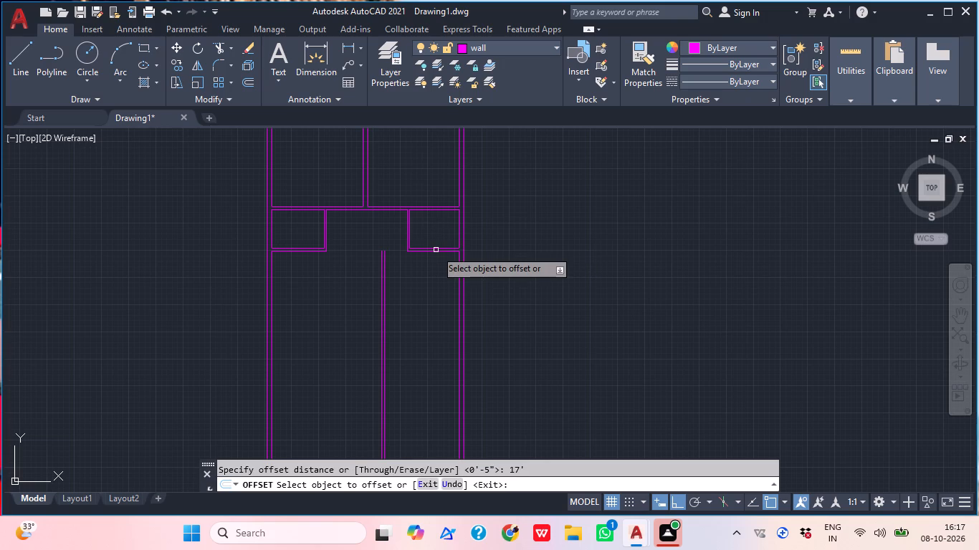
{"action": "scroll", "coordinate": [436, 250], "scroll_direction": "up", "scroll_amount": 1}
{"action": "left_click", "coordinate": [436, 252]}
{"action": "scroll", "coordinate": [426, 351], "scroll_direction": "down", "scroll_amount": 2}
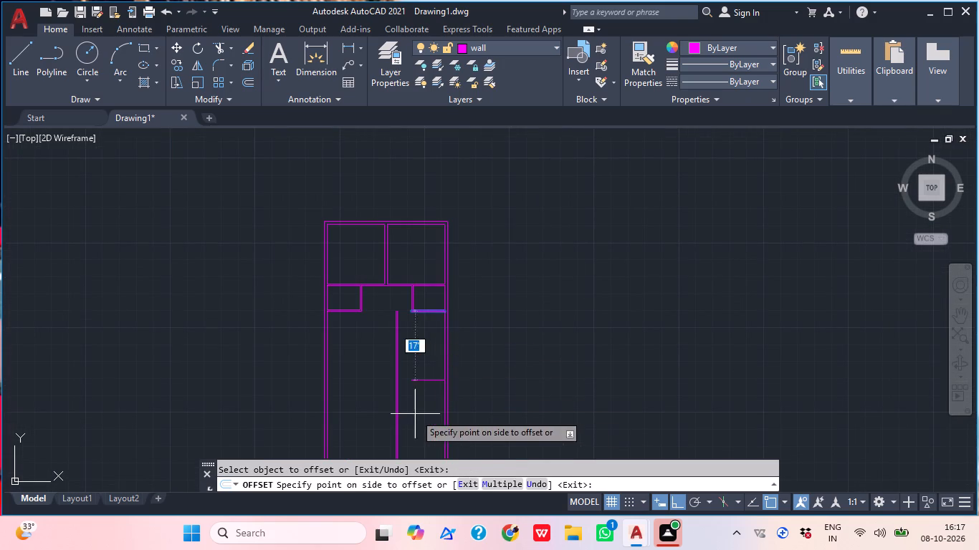
{"action": "left_click", "coordinate": [415, 415]}
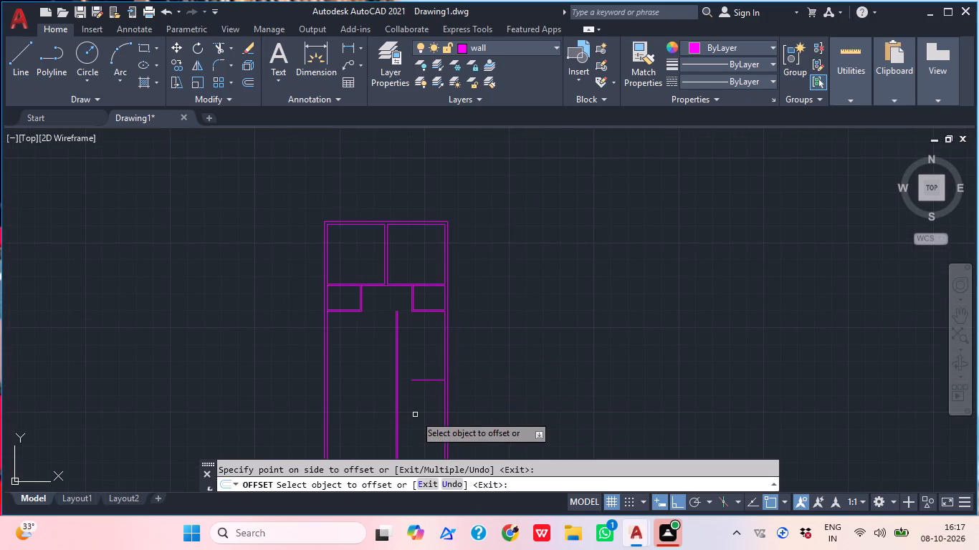
{"action": "key", "text": "space"}
Offset the new horizontal line 9" to the south to give the south wall its thickness.
{"action": "key", "text": "space"}
{"action": "type", "text": "9\""}
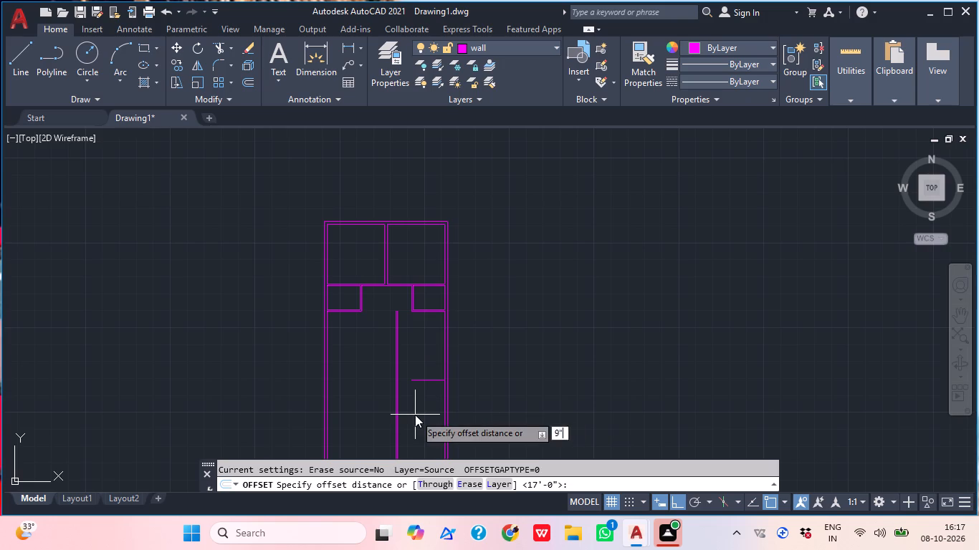
{"action": "key", "text": "Return"}
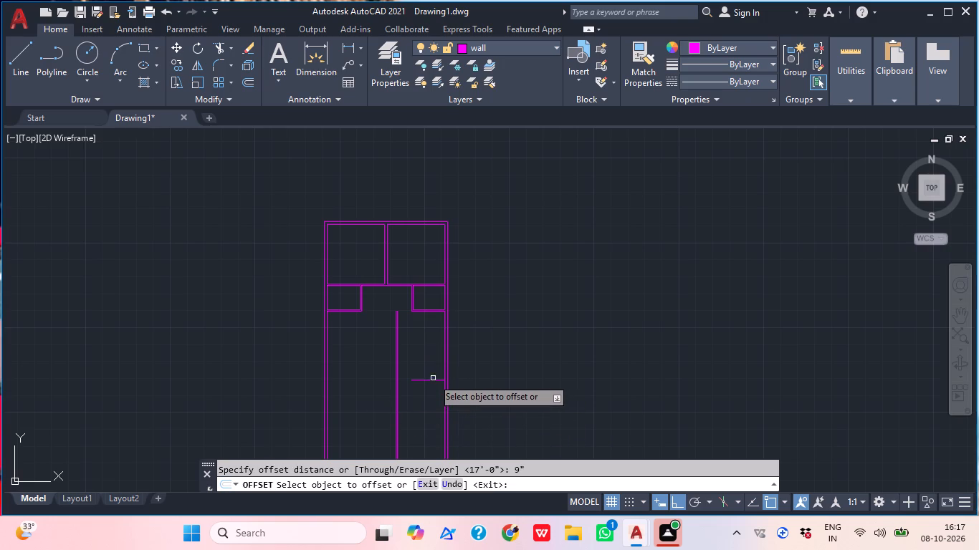
{"action": "left_click", "coordinate": [433, 378]}
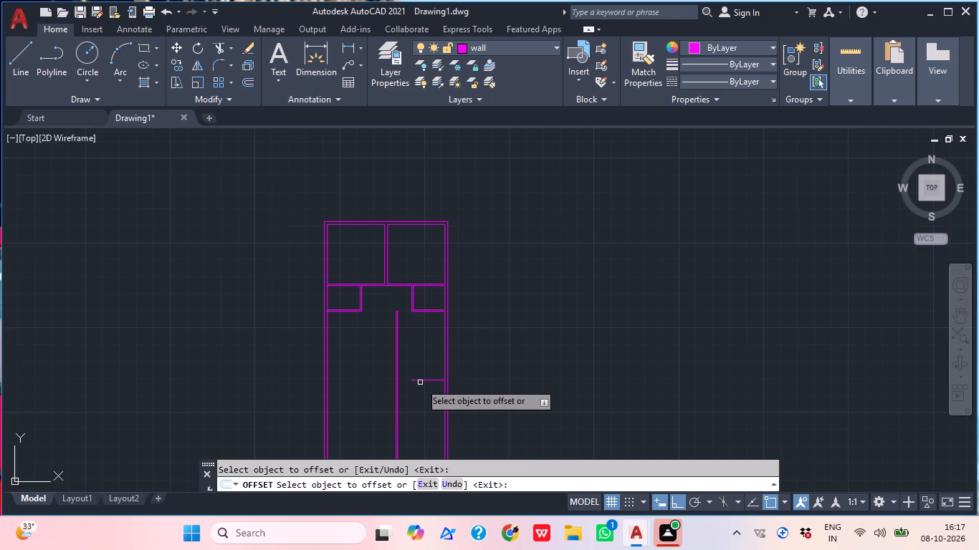
{"action": "scroll", "coordinate": [420, 382], "scroll_direction": "up", "scroll_amount": 2}
{"action": "left_click", "coordinate": [420, 382]}
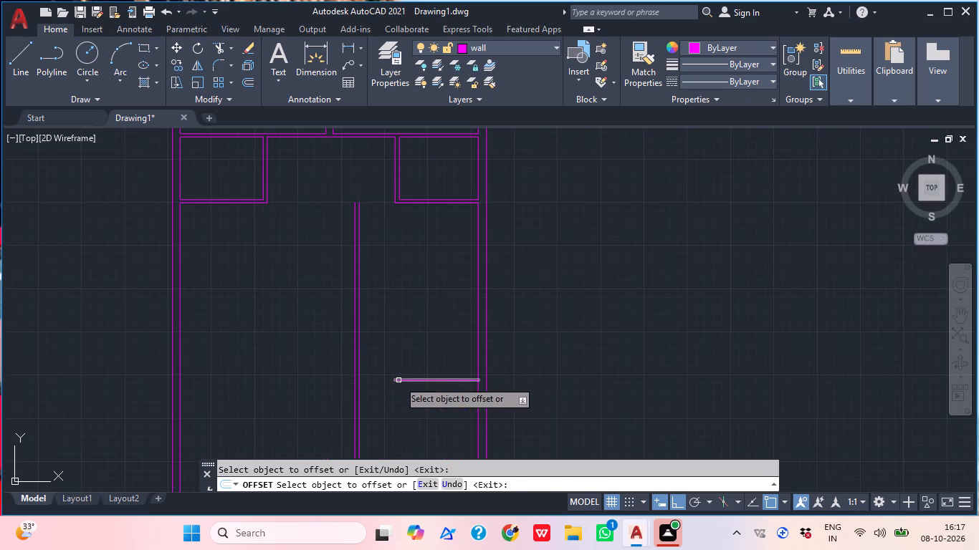
{"action": "left_click", "coordinate": [398, 380]}
{"action": "left_click", "coordinate": [424, 430]}
{"action": "key", "text": "Escape"}
Extend both south wall lines westward across the middle partition to the outer west wall line.
{"action": "type", "text": "ex"}
{"action": "key", "text": "space"}
{"action": "left_click", "coordinate": [401, 430]}
{"action": "left_click", "coordinate": [437, 353]}
{"action": "left_click", "coordinate": [373, 410]}
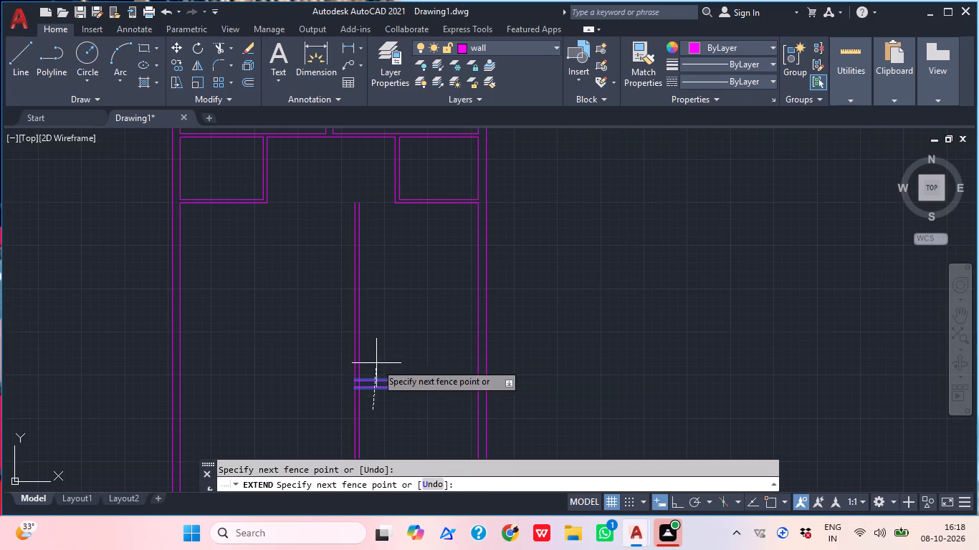
{"action": "left_click", "coordinate": [376, 358]}
{"action": "left_click", "coordinate": [357, 418]}
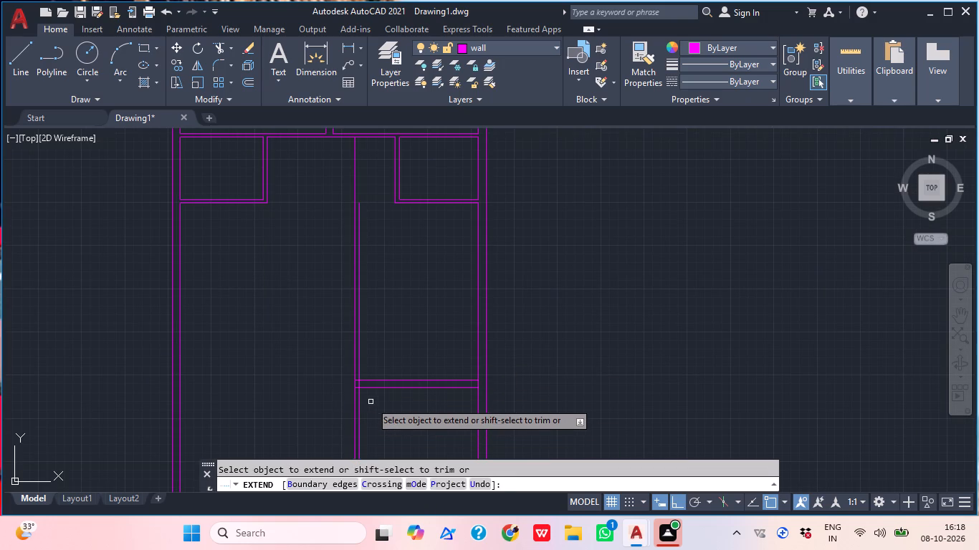
{"action": "key", "text": "ctrl+z"}
{"action": "left_click", "coordinate": [371, 402]}
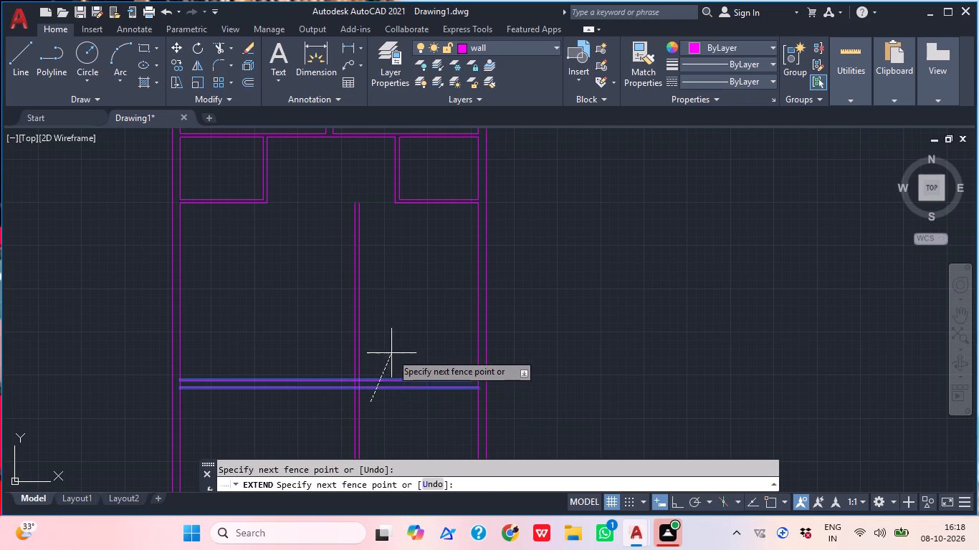
{"action": "left_click", "coordinate": [391, 349]}
{"action": "left_click", "coordinate": [221, 397]}
{"action": "left_click", "coordinate": [246, 364]}
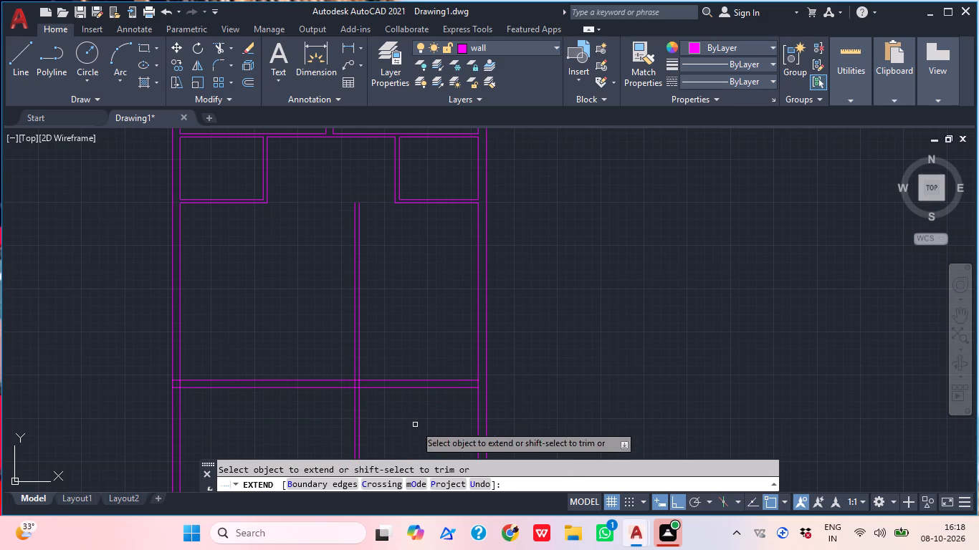
Extend both south wall lines eastward to the outer east wall line.
{"action": "left_click", "coordinate": [449, 385]}
{"action": "left_click", "coordinate": [459, 375]}
{"action": "left_click", "coordinate": [449, 399]}
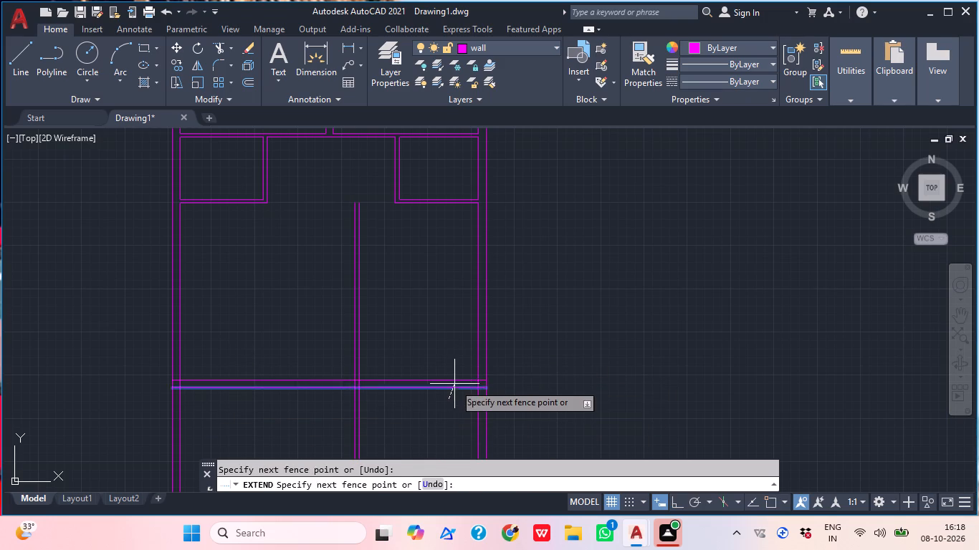
{"action": "left_click", "coordinate": [454, 384]}
{"action": "key", "text": "Escape"}
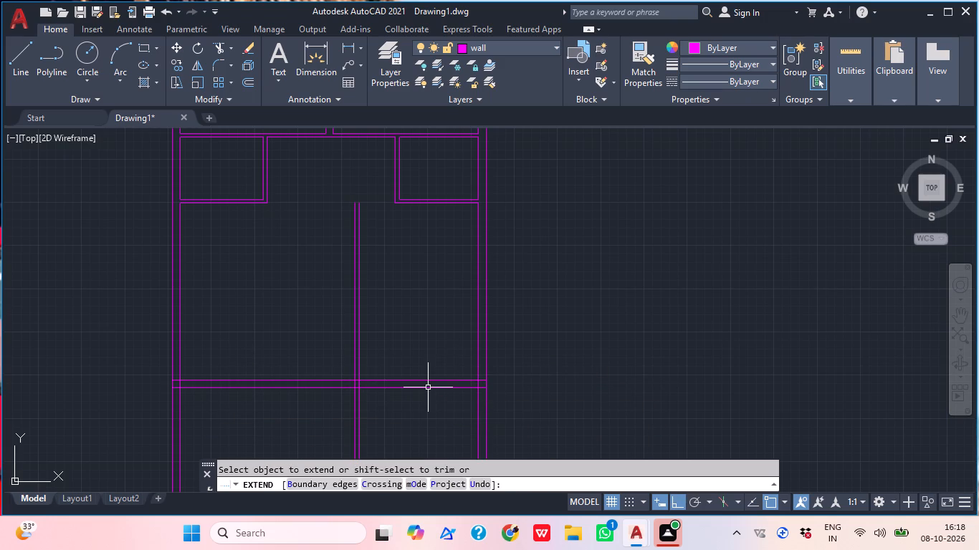
Trim away all vertical wall and partition lines that continue south of the new south wall.
{"action": "type", "text": "tr"}
{"action": "key", "text": "space"}
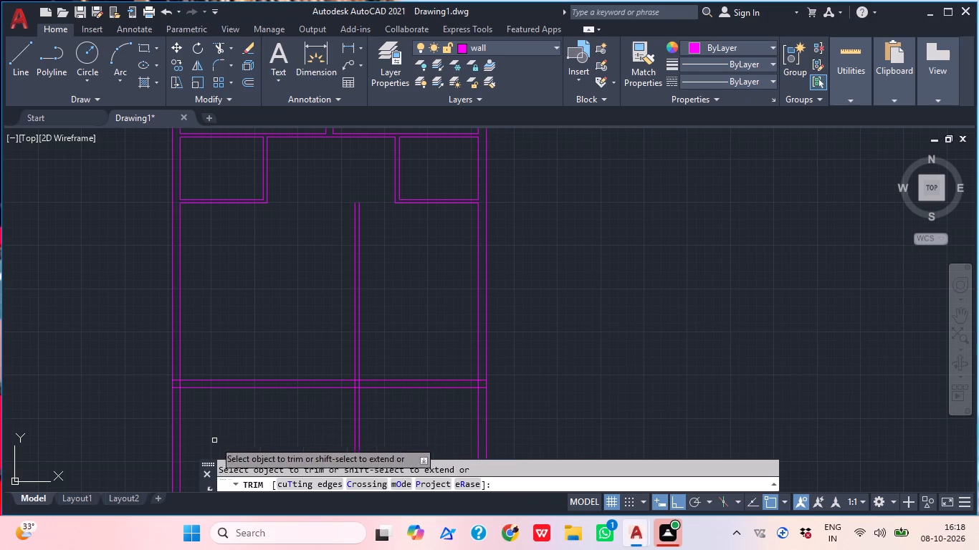
{"action": "left_click", "coordinate": [153, 409]}
{"action": "left_click", "coordinate": [550, 437]}
{"action": "key", "text": "Escape"}
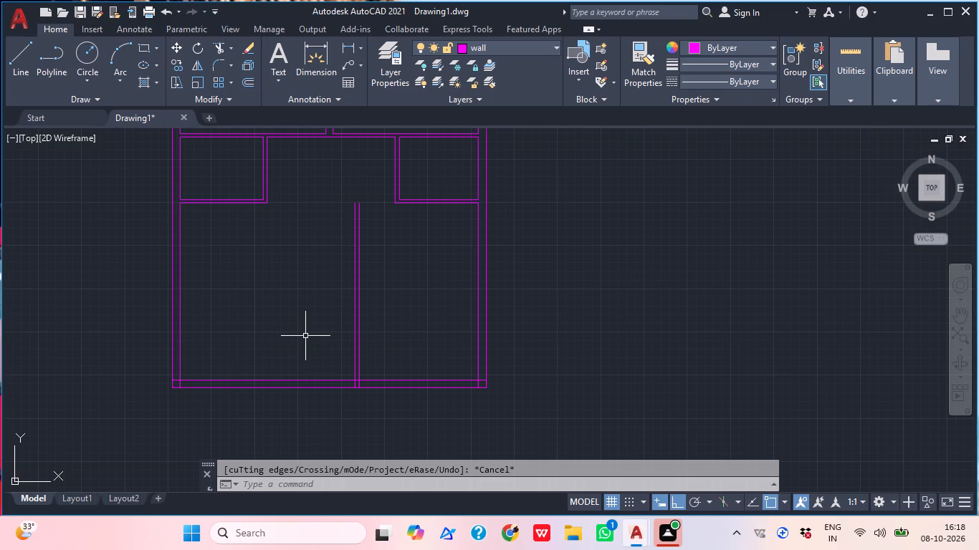
Offset the inner west wall line 8' to the east, south of the small western room.
{"action": "type", "text": "o"}
{"action": "key", "text": "space"}
{"action": "type", "text": "8'"}
{"action": "key", "text": "Return"}
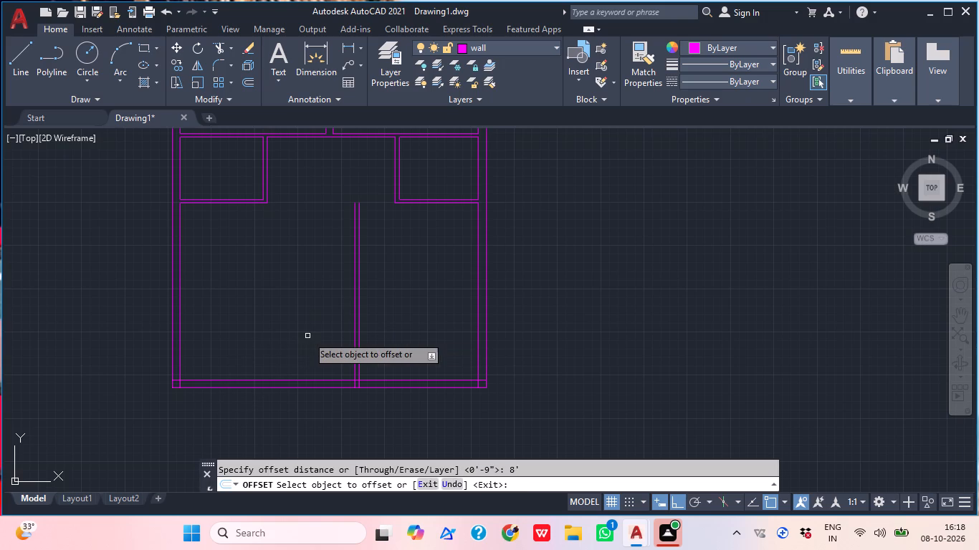
{"action": "left_click", "coordinate": [182, 309]}
{"action": "left_click", "coordinate": [178, 304]}
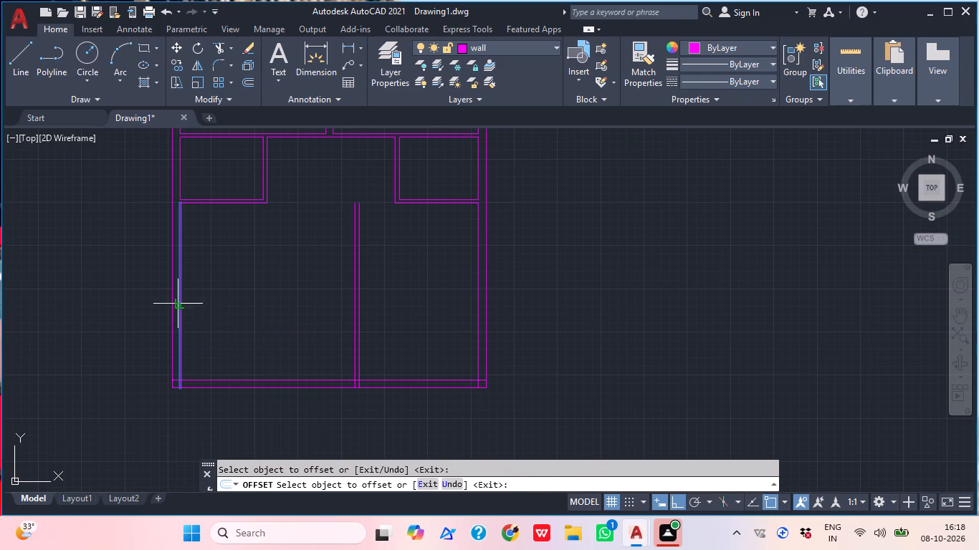
{"action": "left_click", "coordinate": [274, 286]}
{"action": "key", "text": "space"}
Offset the new vertical line 4.5" to the east to give that partition wall its thickness.
{"action": "key", "text": "space"}
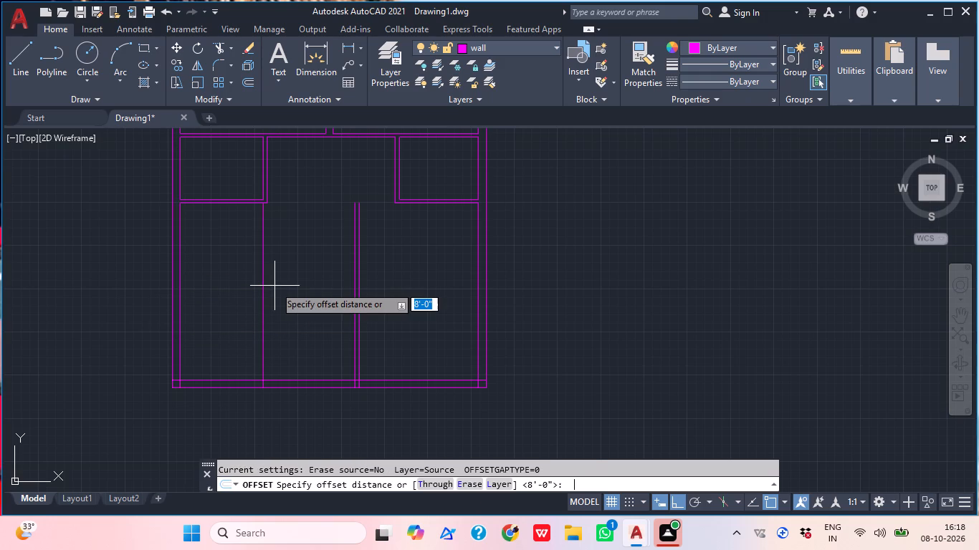
{"action": "type", "text": "4.6"}
{"action": "key", "text": "BackSpace"}
{"action": "type", "text": "5\""}
{"action": "key", "text": "Return"}
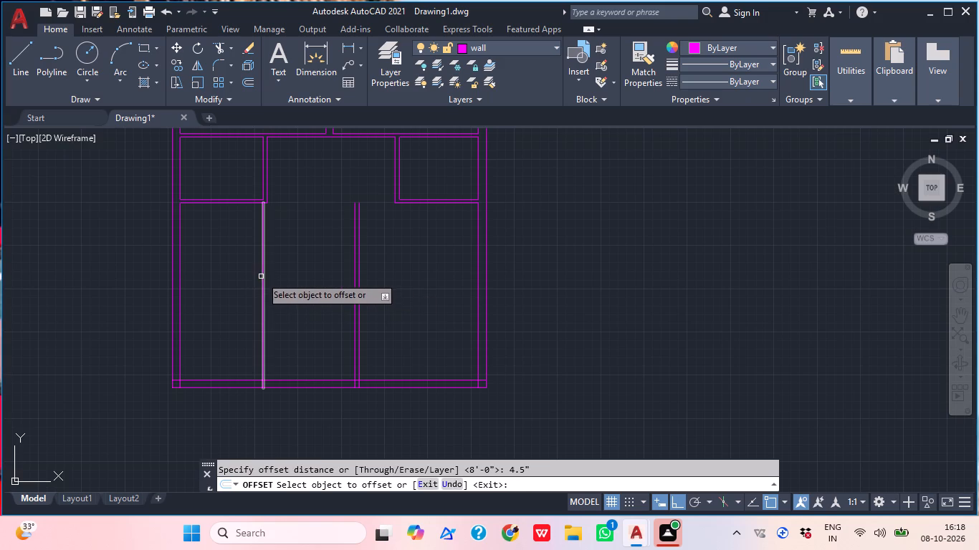
{"action": "left_click", "coordinate": [264, 279]}
{"action": "left_click", "coordinate": [272, 283]}
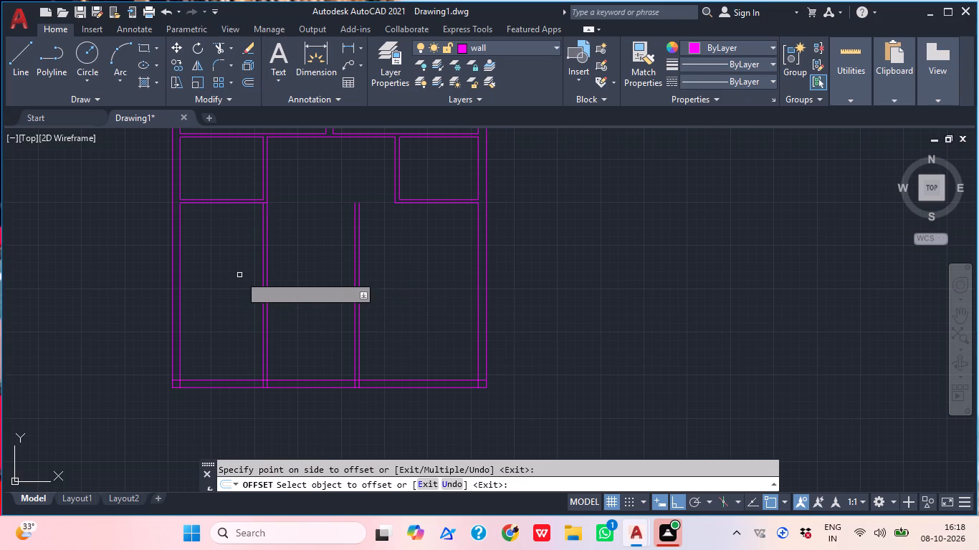
{"action": "key", "text": "Escape"}
Offset the inner south wall line 10' to the north.
{"action": "key", "text": "space"}
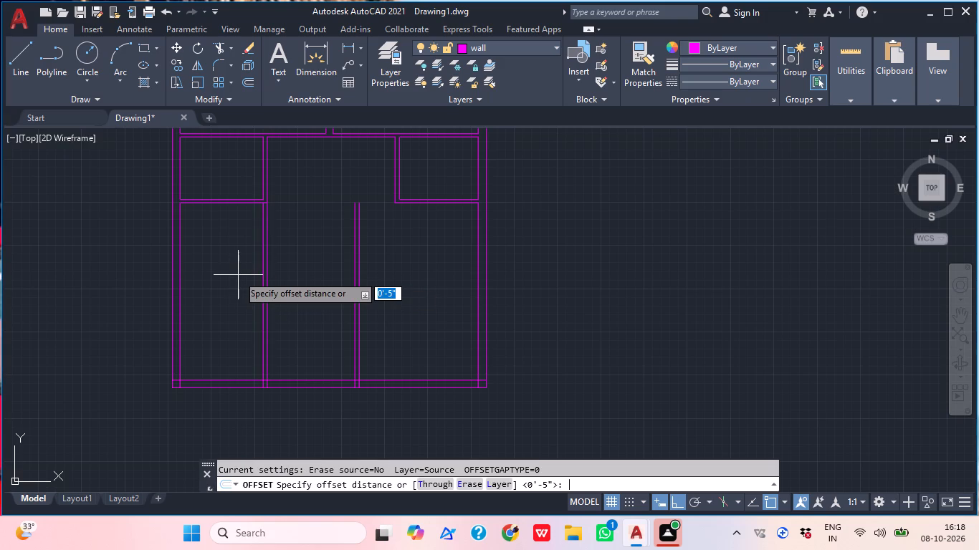
{"action": "type", "text": "10'"}
{"action": "key", "text": "Return"}
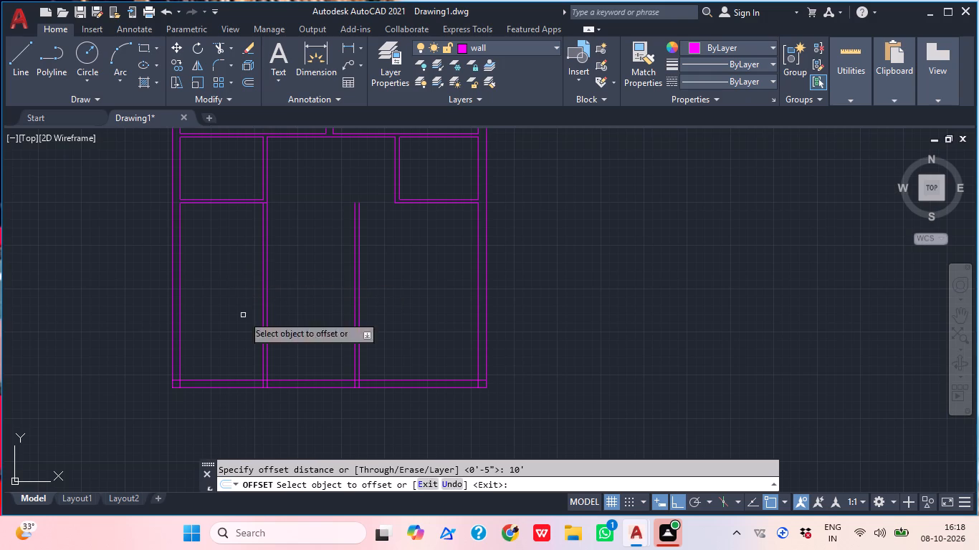
{"action": "left_click", "coordinate": [224, 380]}
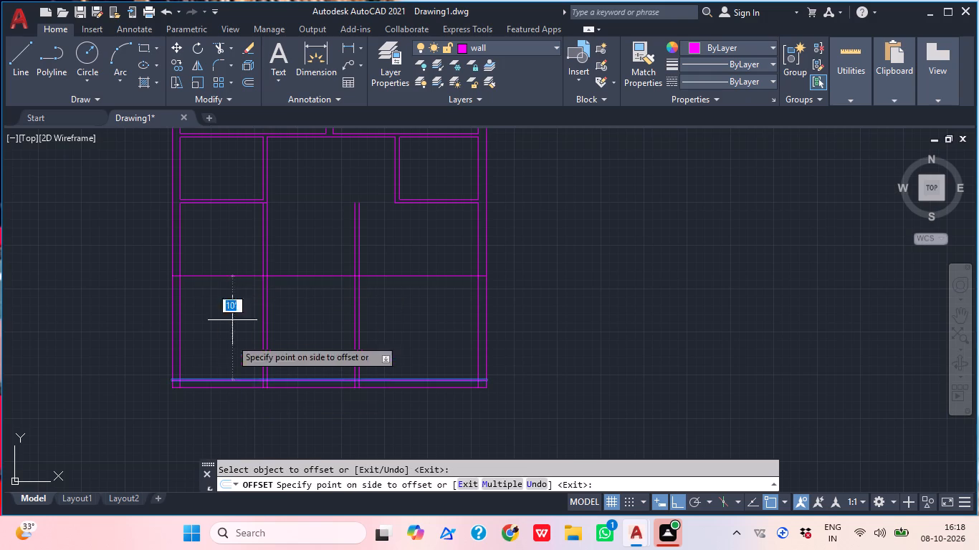
{"action": "left_click", "coordinate": [226, 296]}
{"action": "key", "text": "space"}
Offset the new horizontal line 4.5" to the north to give that partition wall its thickness.
{"action": "key", "text": "space"}
{"action": "type", "text": "4"}
{"action": "type", "text": ".5\""}
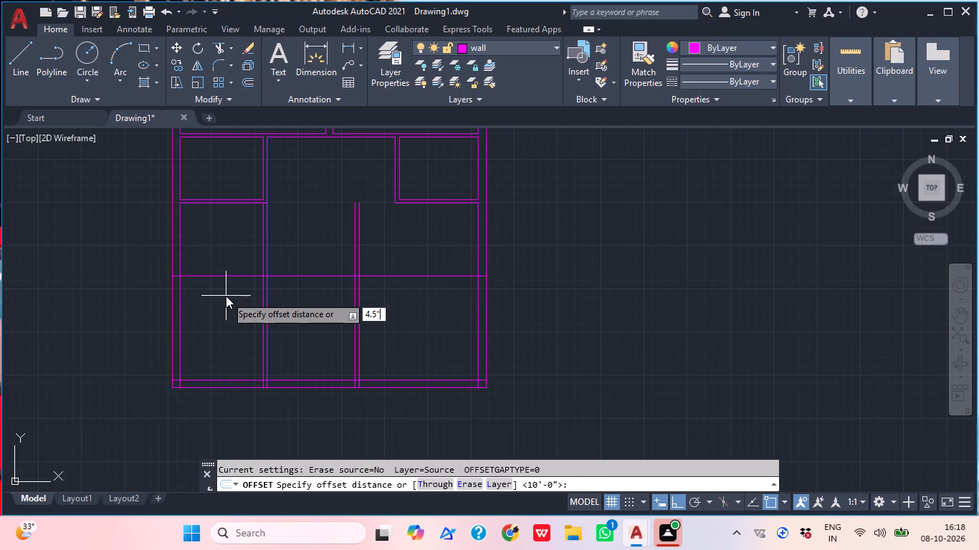
{"action": "key", "text": "Return"}
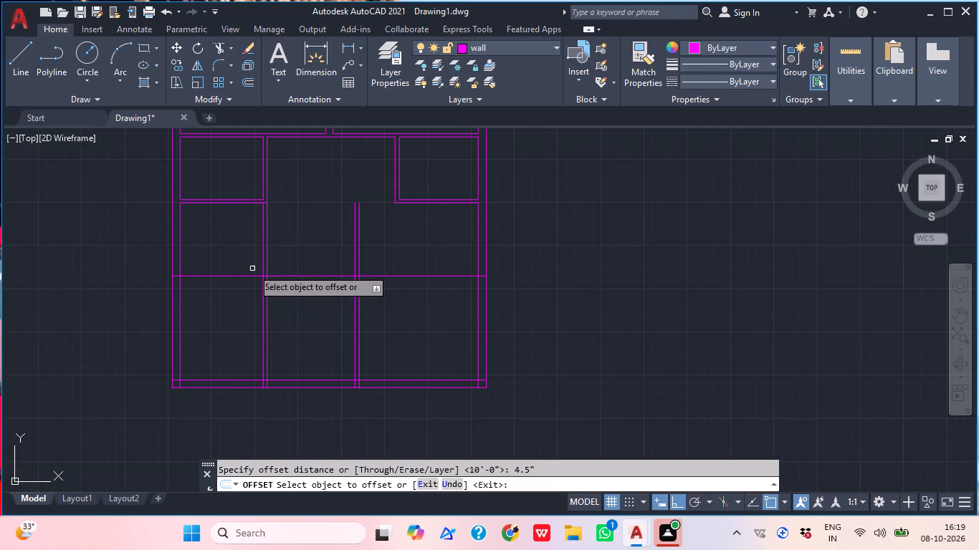
{"action": "left_click", "coordinate": [243, 274]}
{"action": "left_click", "coordinate": [237, 248]}
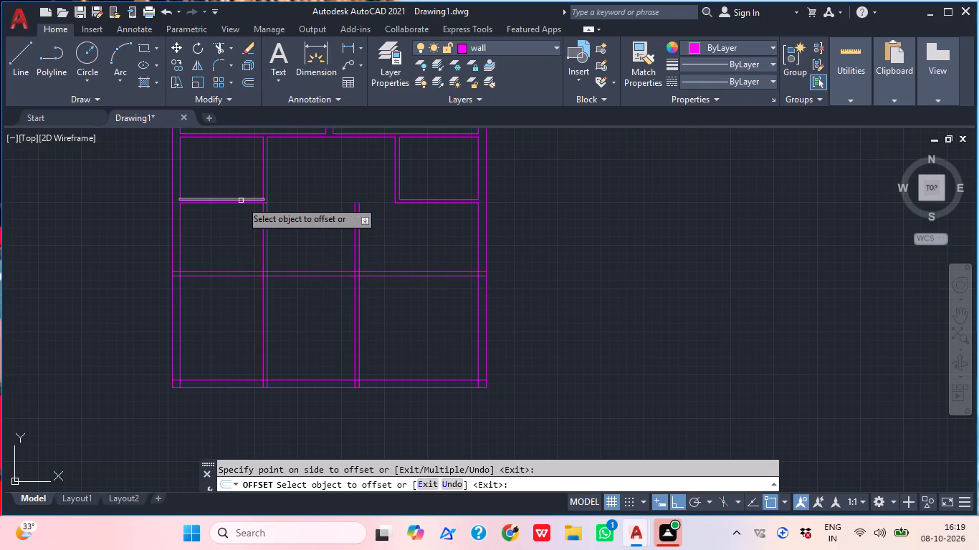
{"action": "middle_click_drag", "start_coordinate": [305, 259], "coordinate": [305, 317]}
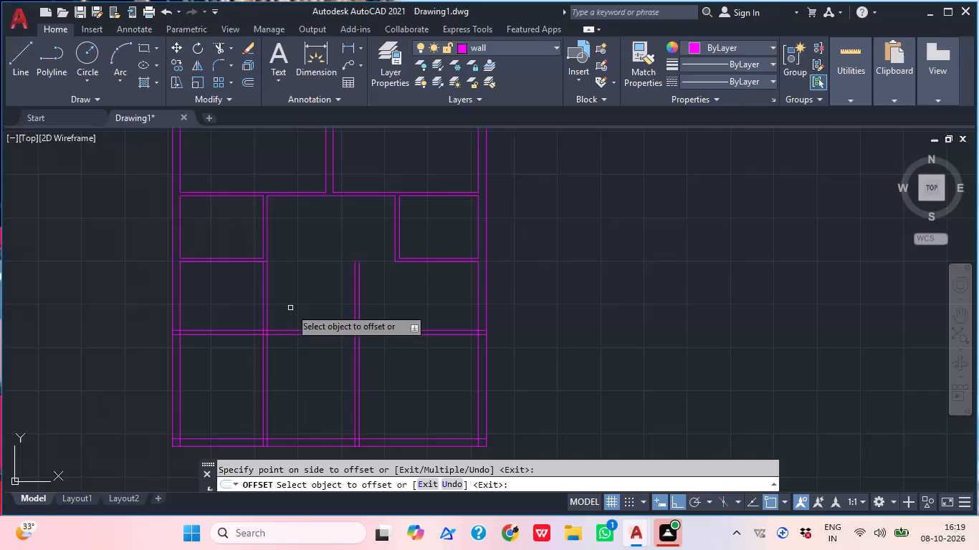
{"action": "key", "text": "Escape"}
Extend the south wall line of the small western room east to the small eastern room's west wall.
{"action": "type", "text": "ex"}
{"action": "key", "text": "space"}
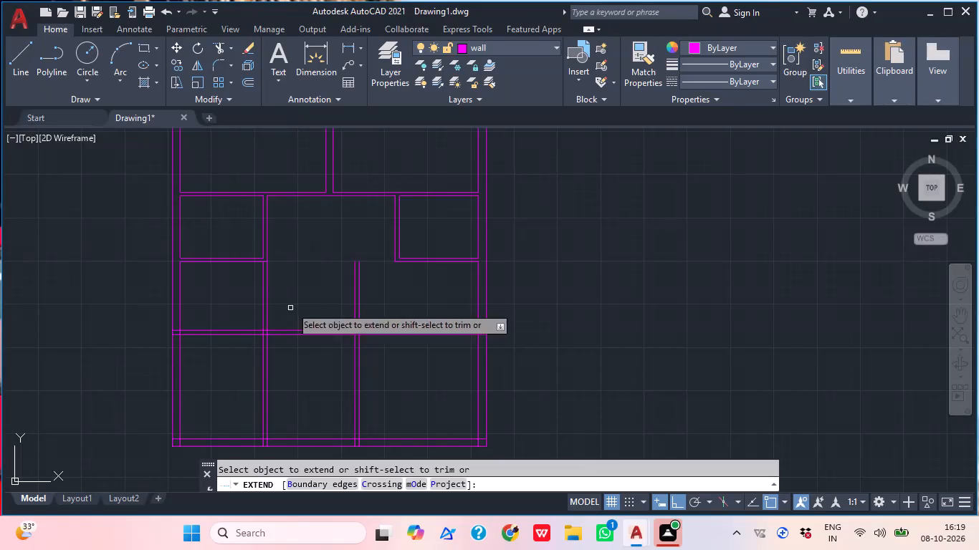
{"action": "left_click", "coordinate": [249, 236]}
{"action": "left_click", "coordinate": [238, 276]}
{"action": "scroll", "coordinate": [292, 238], "scroll_direction": "up", "scroll_amount": 2}
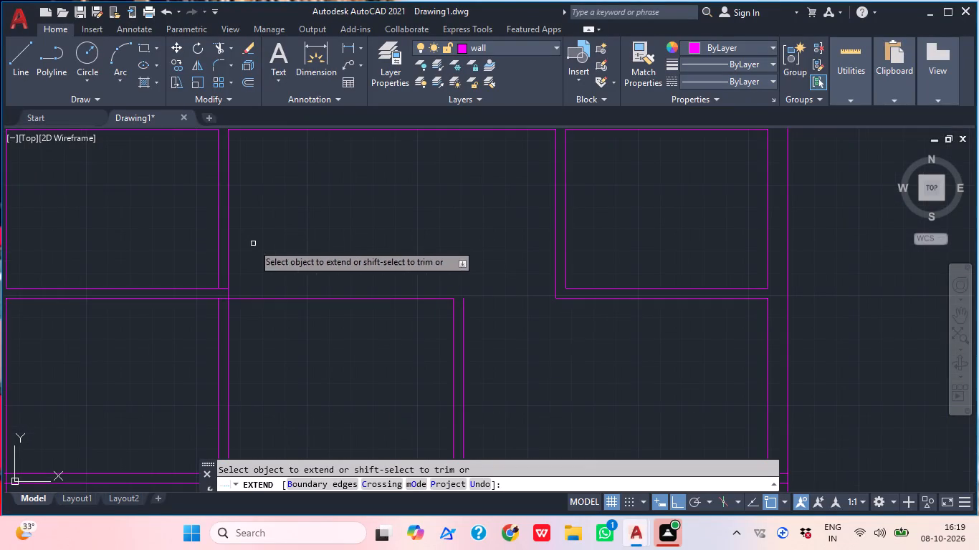
{"action": "left_click", "coordinate": [164, 285]}
{"action": "left_click", "coordinate": [186, 301]}
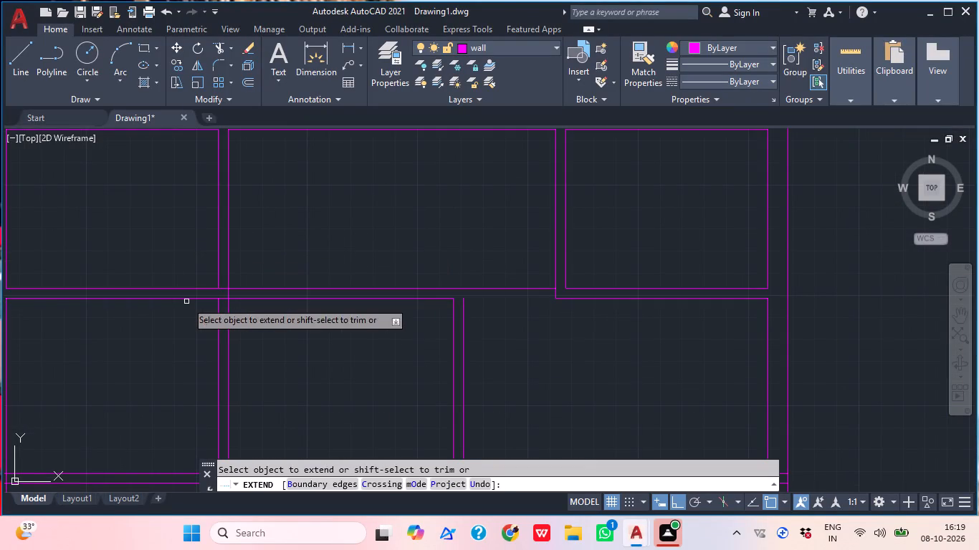
{"action": "key", "text": "Escape"}
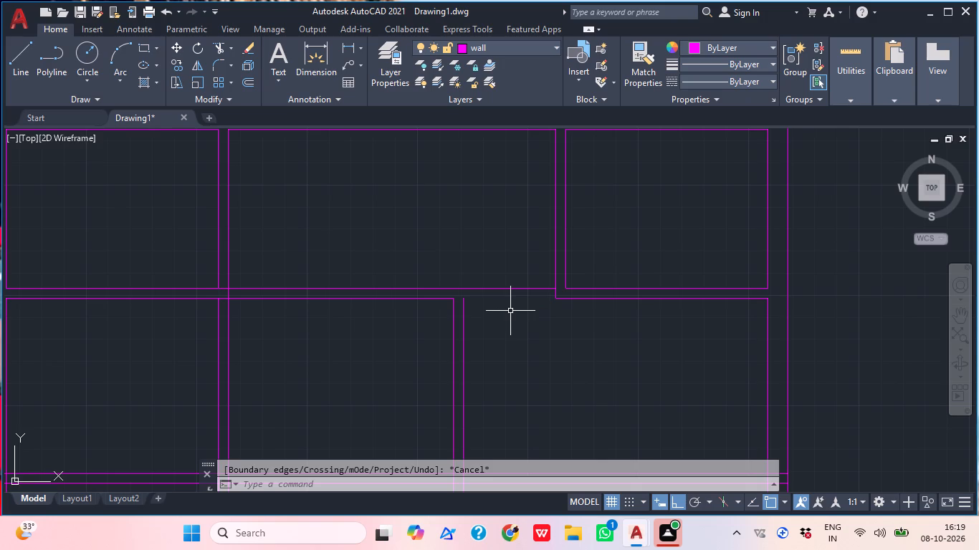
Trim away both vertical partitions' line portions north of the new horizontal partition, leaving one open space across the plan.
{"action": "scroll", "coordinate": [502, 313], "scroll_direction": "down", "scroll_amount": 2}
{"action": "middle_click_drag", "start_coordinate": [498, 402], "coordinate": [493, 395]}
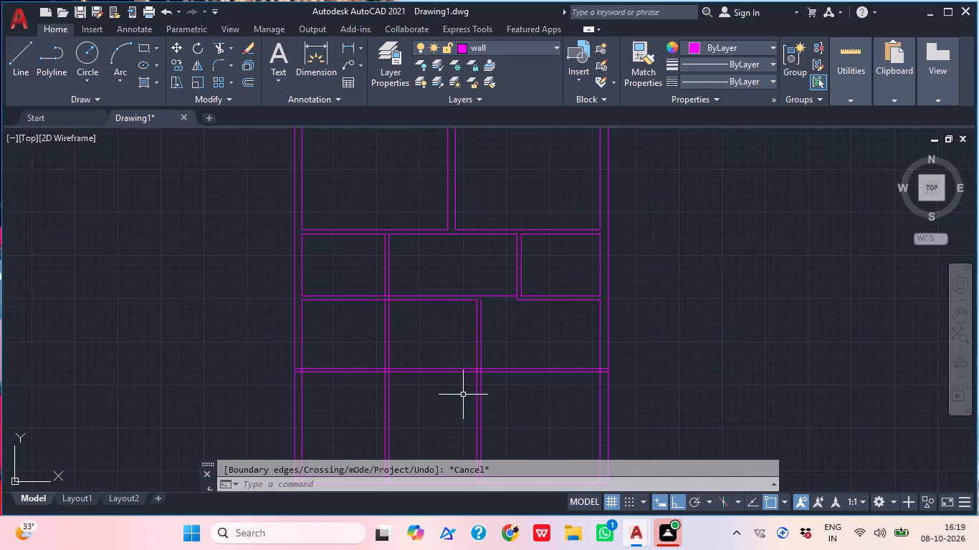
{"action": "key", "text": "t"}
{"action": "type", "text": "r"}
{"action": "key", "text": "space"}
{"action": "left_click", "coordinate": [400, 358]}
{"action": "left_click", "coordinate": [371, 347]}
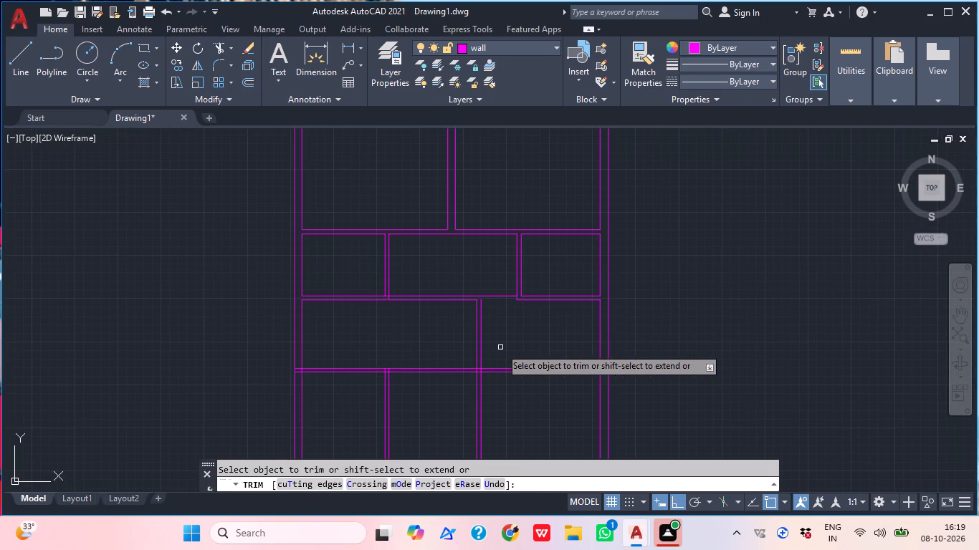
{"action": "left_click", "coordinate": [500, 347]}
{"action": "left_click", "coordinate": [459, 337]}
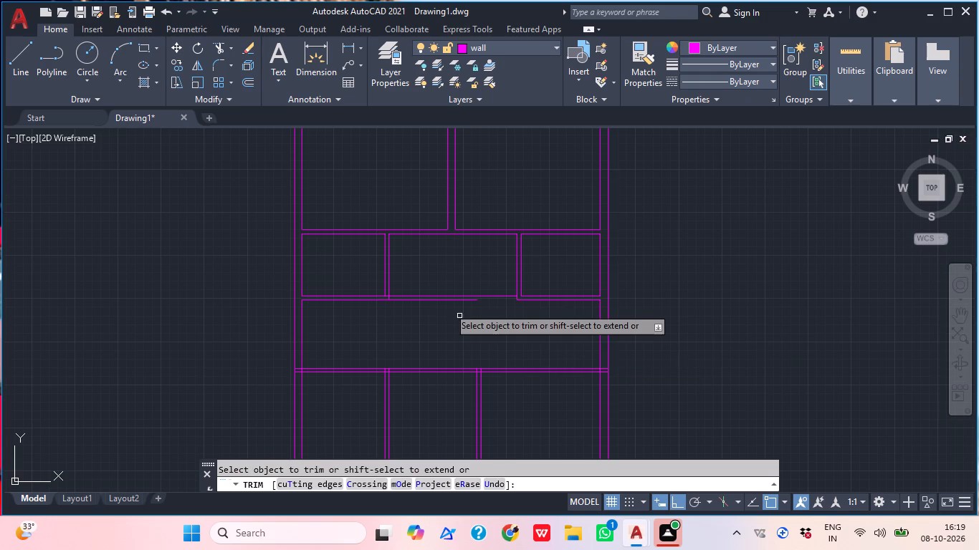
{"action": "middle_click_drag", "start_coordinate": [488, 428], "coordinate": [470, 309]}
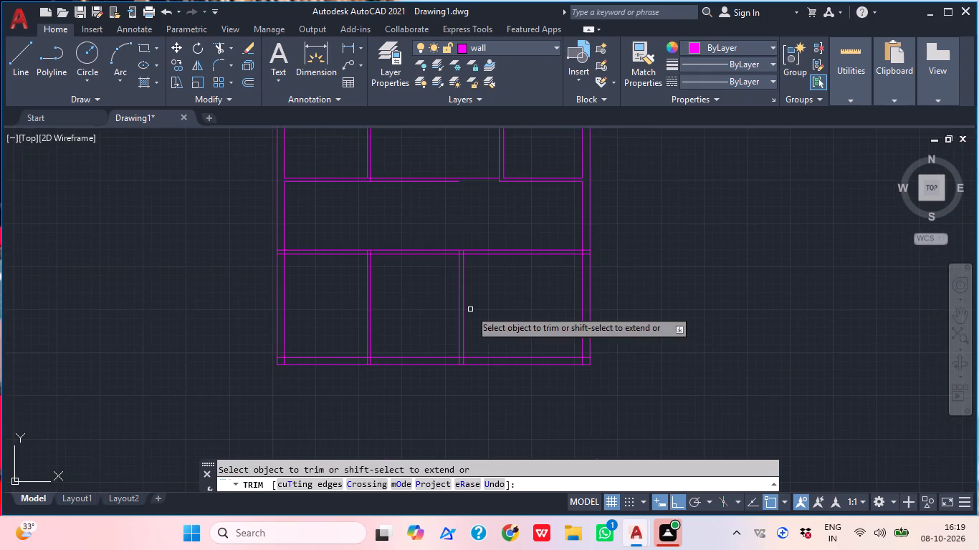
{"action": "middle_click_drag", "start_coordinate": [470, 309], "coordinate": [460, 359]}
{"action": "scroll", "coordinate": [460, 360], "scroll_direction": "down", "scroll_amount": 1}
{"action": "middle_click_drag", "start_coordinate": [460, 360], "coordinate": [461, 417]}
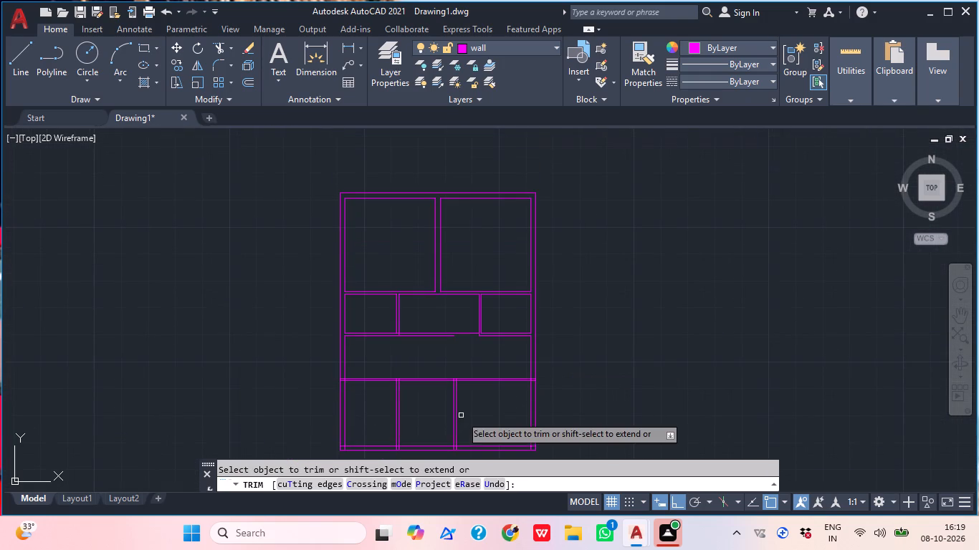
{"action": "scroll", "coordinate": [317, 277], "scroll_direction": "up", "scroll_amount": 1}
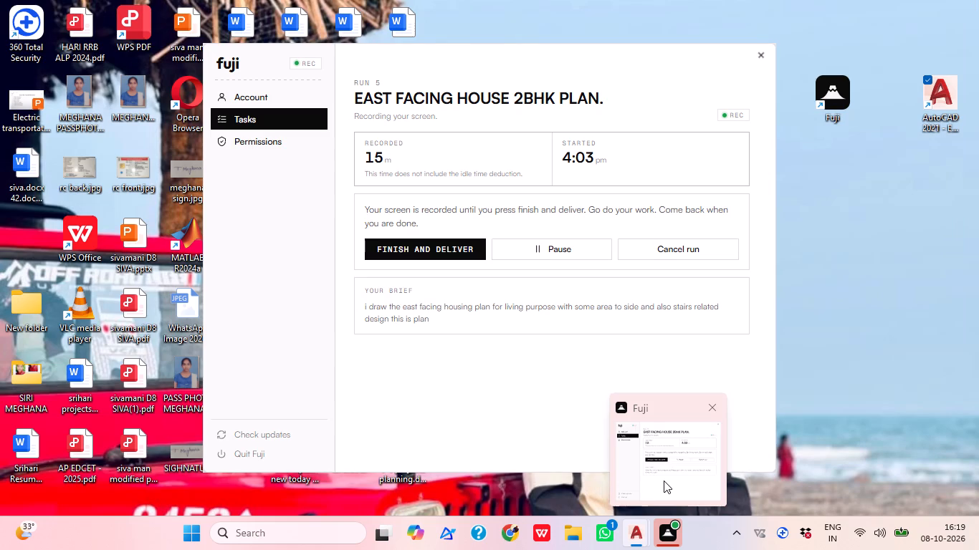
{"action": "middle_click_drag", "start_coordinate": [467, 456], "coordinate": [412, 375]}
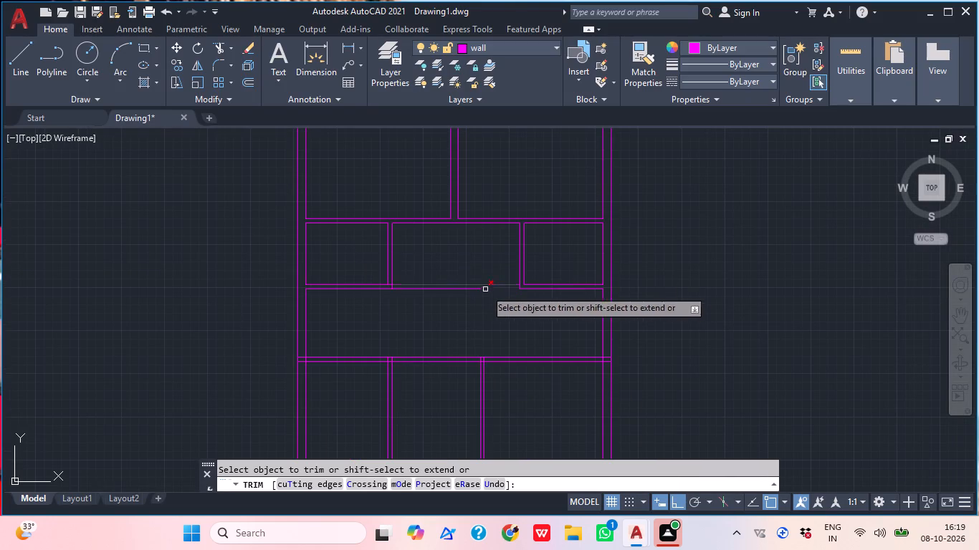
{"action": "scroll", "coordinate": [421, 313], "scroll_direction": "up", "scroll_amount": 1}
{"action": "middle_click_drag", "start_coordinate": [426, 284], "coordinate": [393, 314]}
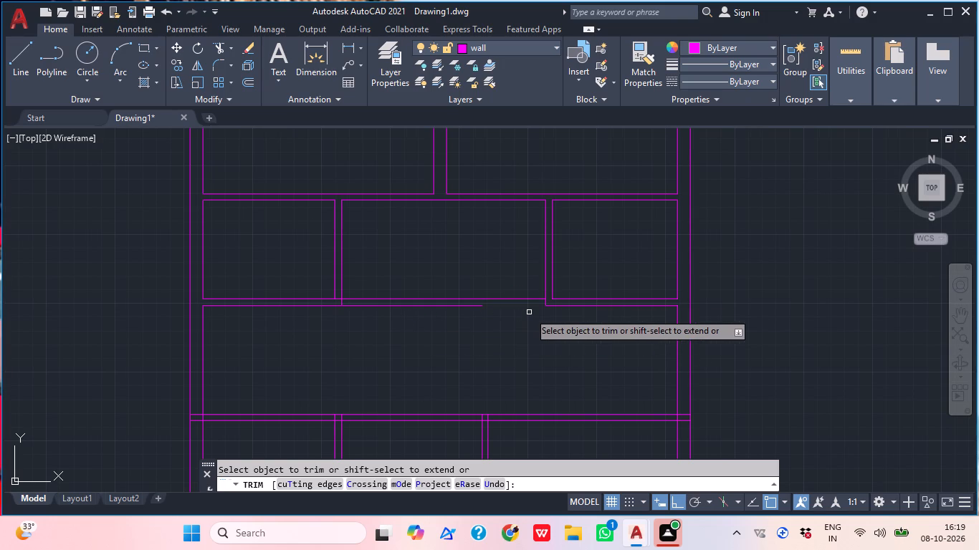
{"action": "key", "text": "Escape"}
Trim the overlapping lines where the horizontal partition meets the west outer wall to form an open wall junction.
{"action": "middle_click_drag", "start_coordinate": [489, 369], "coordinate": [505, 281]}
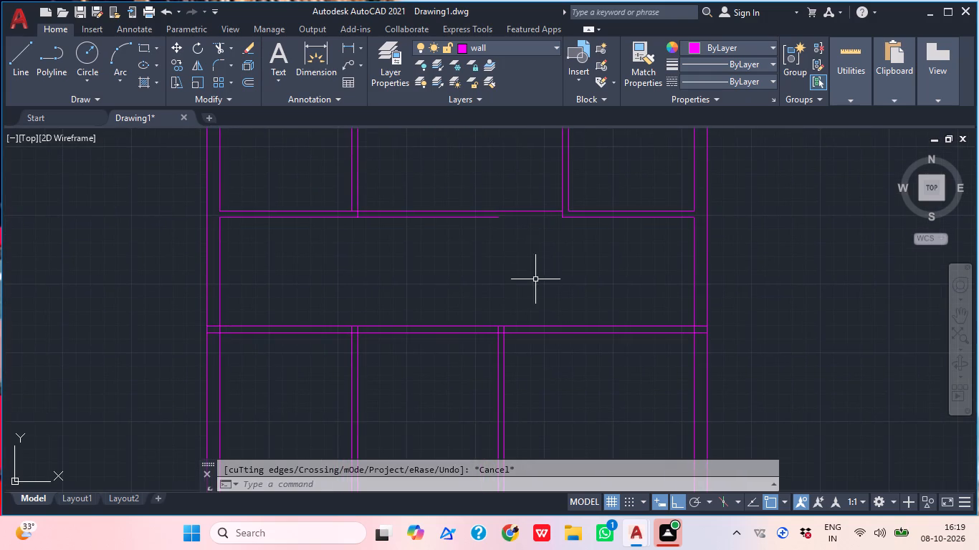
{"action": "scroll", "coordinate": [518, 321], "scroll_direction": "down", "scroll_amount": 1}
{"action": "middle_click_drag", "start_coordinate": [485, 368], "coordinate": [487, 352]}
{"action": "scroll", "coordinate": [309, 325], "scroll_direction": "up", "scroll_amount": 2}
{"action": "type", "text": "tr"}
{"action": "key", "text": "space"}
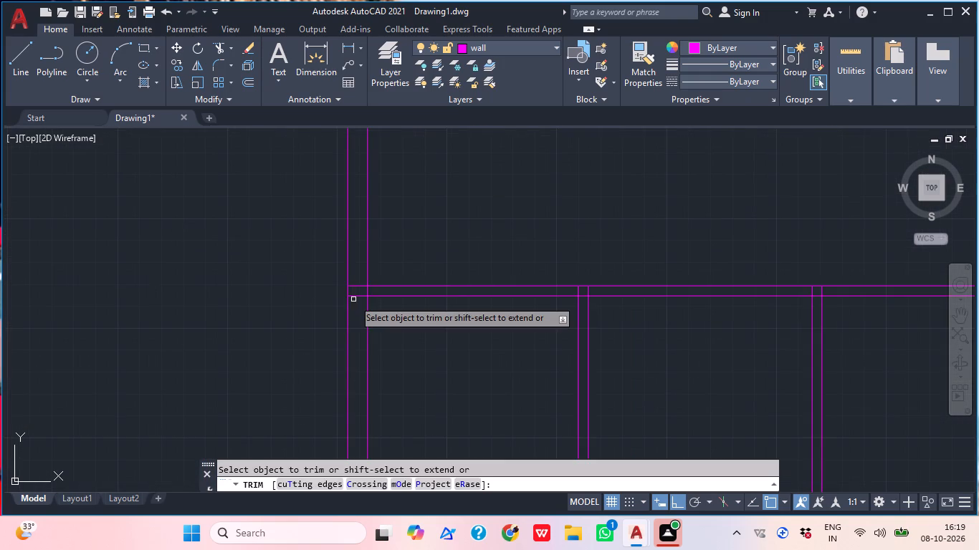
{"action": "scroll", "coordinate": [353, 299], "scroll_direction": "up", "scroll_amount": 2}
{"action": "left_click", "coordinate": [353, 298]}
{"action": "left_click", "coordinate": [366, 246]}
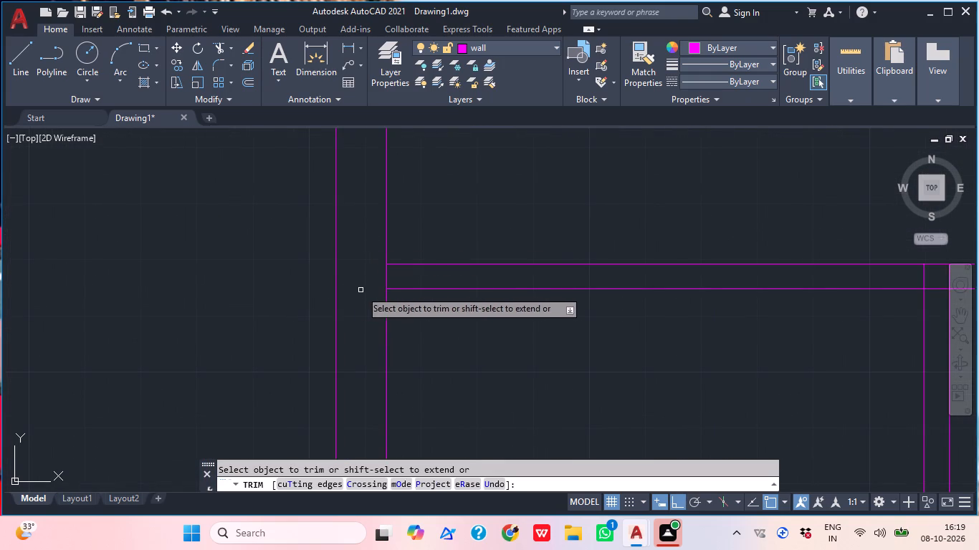
{"action": "left_click", "coordinate": [374, 276]}
{"action": "left_click", "coordinate": [406, 284]}
Trim the inner wall lines that overrun at the southwest corner of the outer wall.
{"action": "scroll", "coordinate": [408, 284], "scroll_direction": "down", "scroll_amount": 3}
{"action": "middle_click_drag", "start_coordinate": [443, 363], "coordinate": [365, 201]}
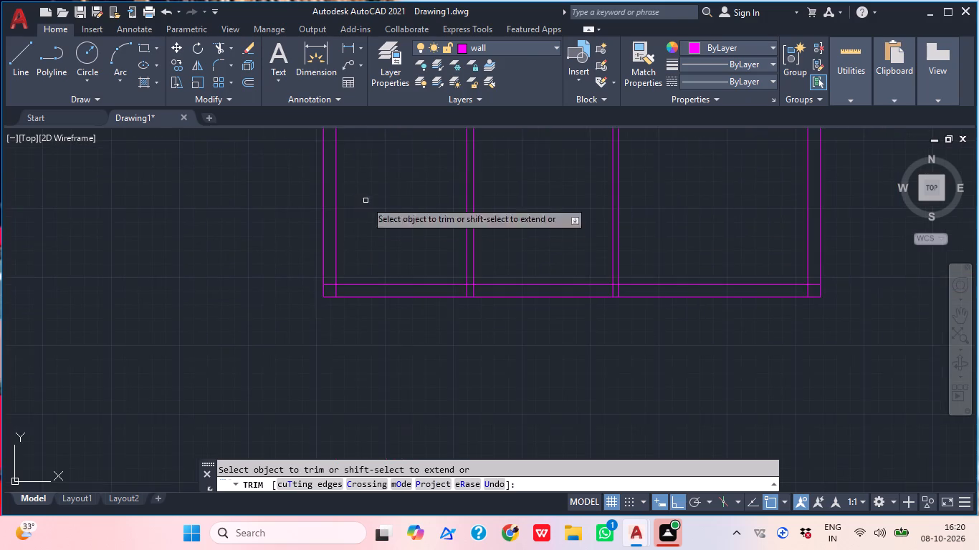
{"action": "scroll", "coordinate": [341, 292], "scroll_direction": "up", "scroll_amount": 2}
{"action": "left_click", "coordinate": [341, 292]}
{"action": "left_click", "coordinate": [317, 266]}
{"action": "scroll", "coordinate": [428, 289], "scroll_direction": "down", "scroll_amount": 2}
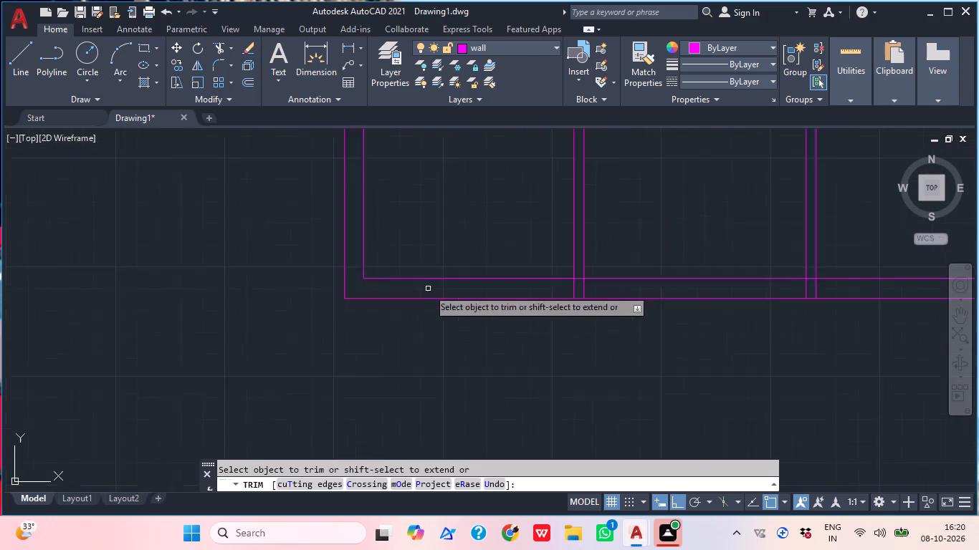
Trim the overlapping lines where the western vertical partition meets the south outer wall.
{"action": "scroll", "coordinate": [573, 286], "scroll_direction": "up", "scroll_amount": 2}
{"action": "left_click", "coordinate": [425, 287]}
{"action": "left_click", "coordinate": [487, 302]}
{"action": "left_click", "coordinate": [453, 296]}
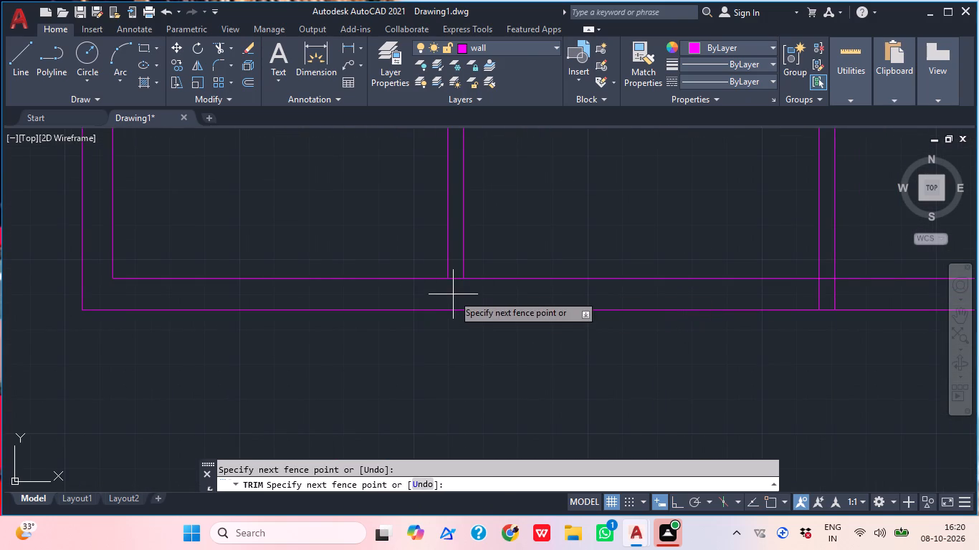
{"action": "left_click", "coordinate": [454, 274]}
Trim the overlapping lines where the western vertical partition meets the horizontal partition.
{"action": "scroll", "coordinate": [454, 274], "scroll_direction": "down", "scroll_amount": 2}
{"action": "middle_click_drag", "start_coordinate": [497, 238], "coordinate": [437, 362]}
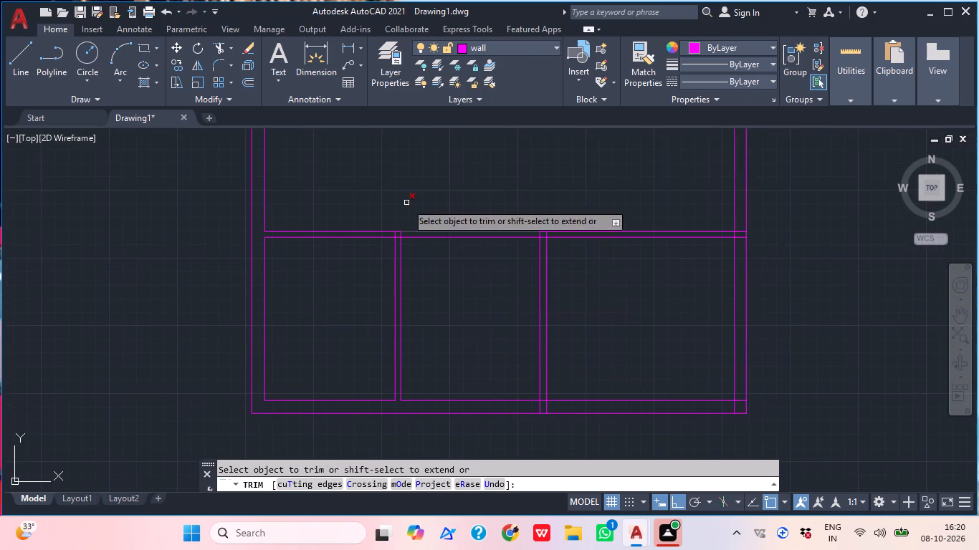
{"action": "scroll", "coordinate": [400, 195], "scroll_direction": "up", "scroll_amount": 2}
{"action": "scroll", "coordinate": [387, 274], "scroll_direction": "up", "scroll_amount": 2}
{"action": "left_click", "coordinate": [402, 252]}
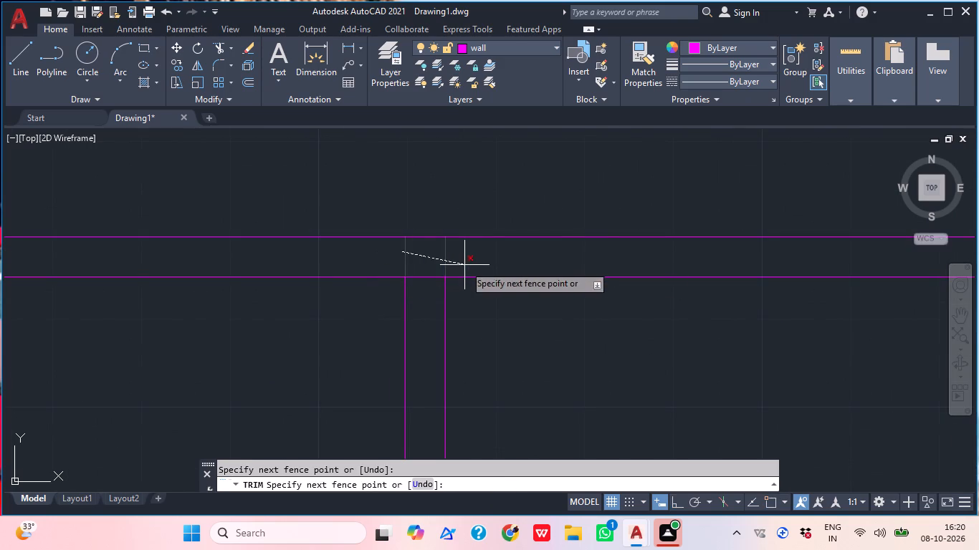
{"action": "left_click", "coordinate": [464, 265]}
{"action": "left_click", "coordinate": [436, 269]}
{"action": "left_click", "coordinate": [430, 279]}
Trim the overlapping lines where the eastern vertical partition meets the horizontal partition.
{"action": "scroll", "coordinate": [430, 279], "scroll_direction": "down", "scroll_amount": 1}
{"action": "scroll", "coordinate": [430, 278], "scroll_direction": "up", "scroll_amount": 2}
{"action": "scroll", "coordinate": [430, 278], "scroll_direction": "down", "scroll_amount": 1}
{"action": "scroll", "coordinate": [733, 373], "scroll_direction": "down", "scroll_amount": 2}
{"action": "middle_click_drag", "start_coordinate": [704, 383], "coordinate": [695, 385]}
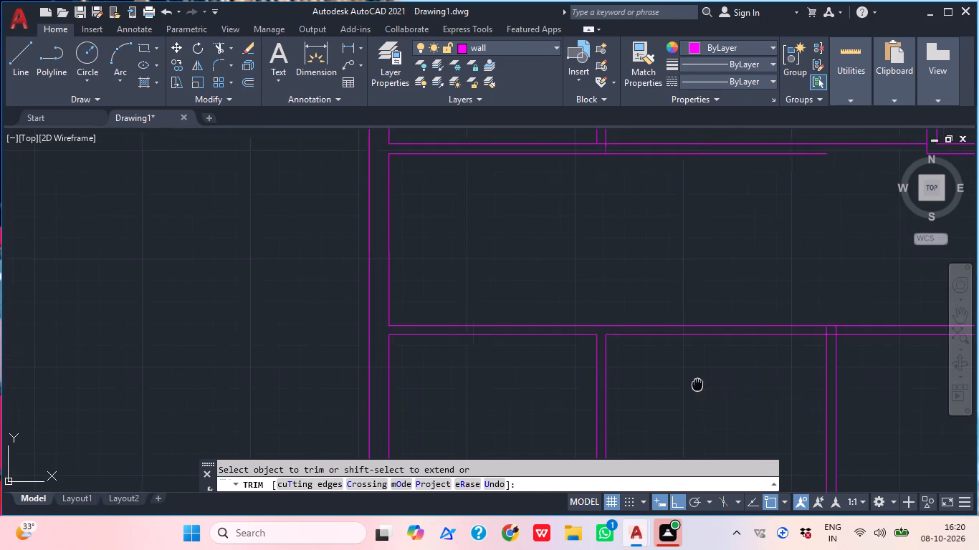
{"action": "middle_click_drag", "start_coordinate": [695, 385], "coordinate": [416, 296]}
{"action": "scroll", "coordinate": [557, 251], "scroll_direction": "up", "scroll_amount": 2}
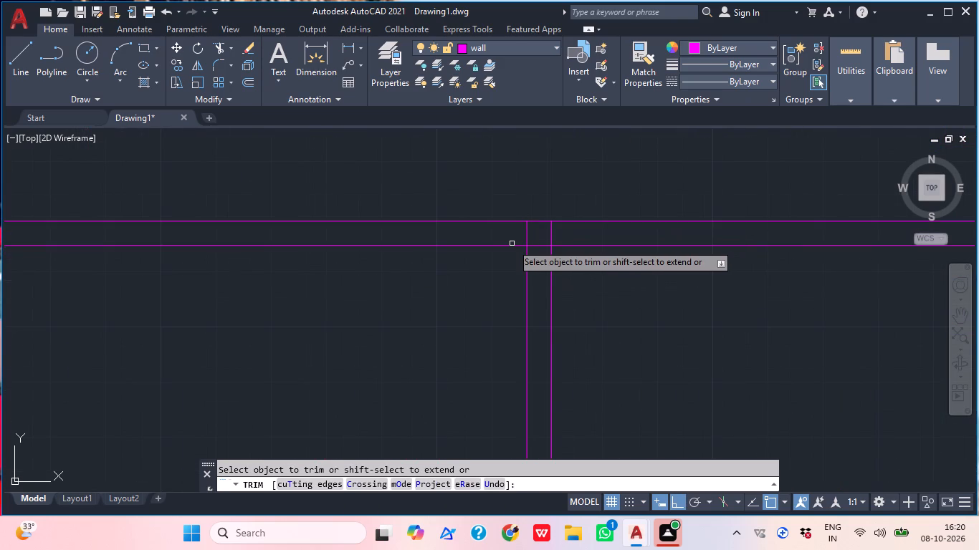
{"action": "left_click", "coordinate": [513, 231]}
{"action": "left_click", "coordinate": [576, 236]}
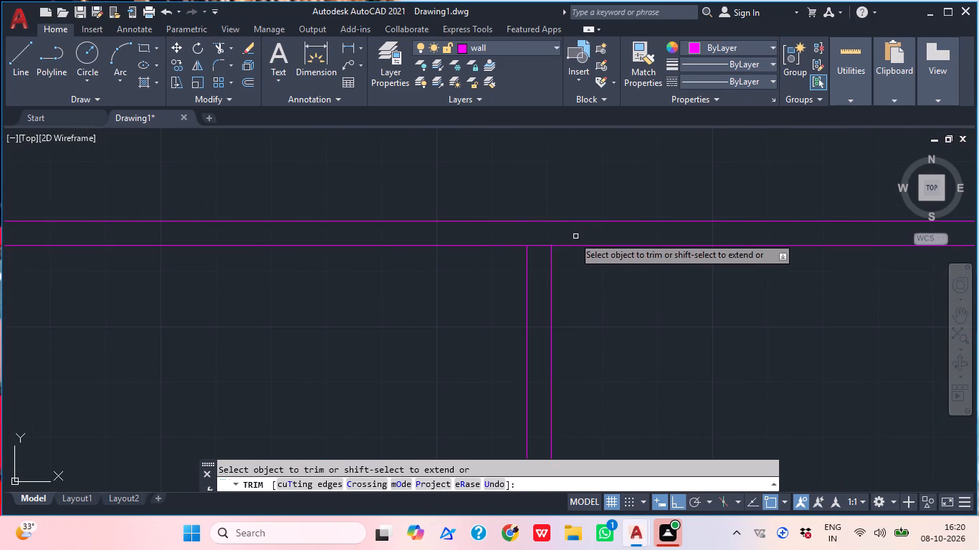
{"action": "left_click", "coordinate": [538, 241]}
{"action": "left_click", "coordinate": [535, 274]}
Trim the overlapping lines where the eastern vertical partition meets the south outer wall.
{"action": "scroll", "coordinate": [594, 226], "scroll_direction": "down", "scroll_amount": 4}
{"action": "scroll", "coordinate": [581, 358], "scroll_direction": "up", "scroll_amount": 2}
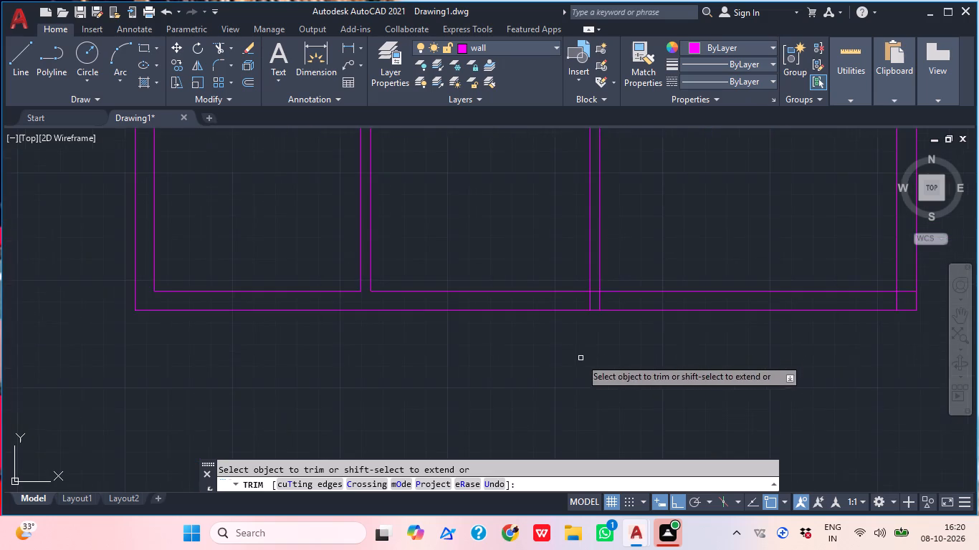
{"action": "scroll", "coordinate": [605, 314], "scroll_direction": "up", "scroll_amount": 2}
{"action": "left_click", "coordinate": [641, 283]}
{"action": "left_click", "coordinate": [526, 276]}
{"action": "left_click", "coordinate": [575, 280]}
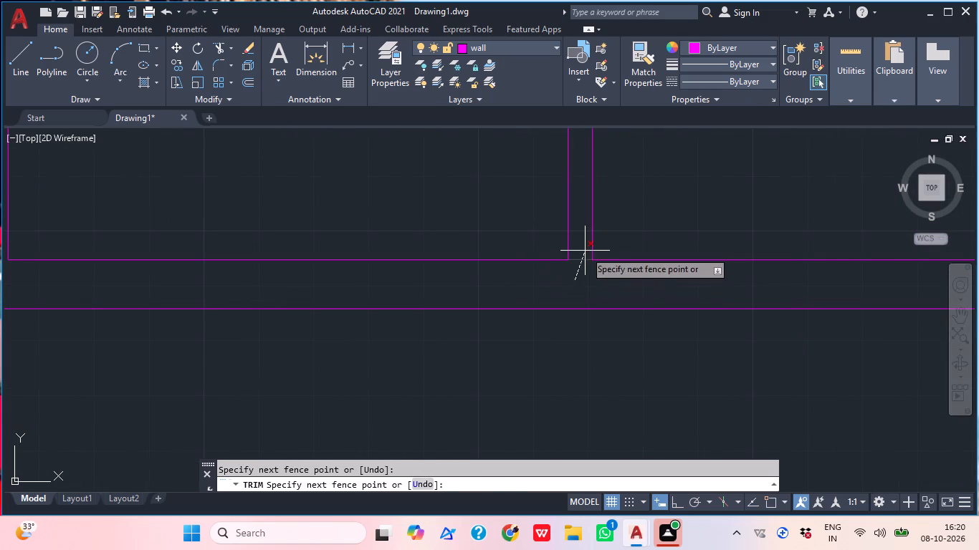
{"action": "left_click", "coordinate": [583, 252]}
Trim the overlapping lines where the horizontal partition meets the east outer wall.
{"action": "scroll", "coordinate": [584, 271], "scroll_direction": "down", "scroll_amount": 4}
{"action": "middle_click_drag", "start_coordinate": [636, 301], "coordinate": [462, 351]}
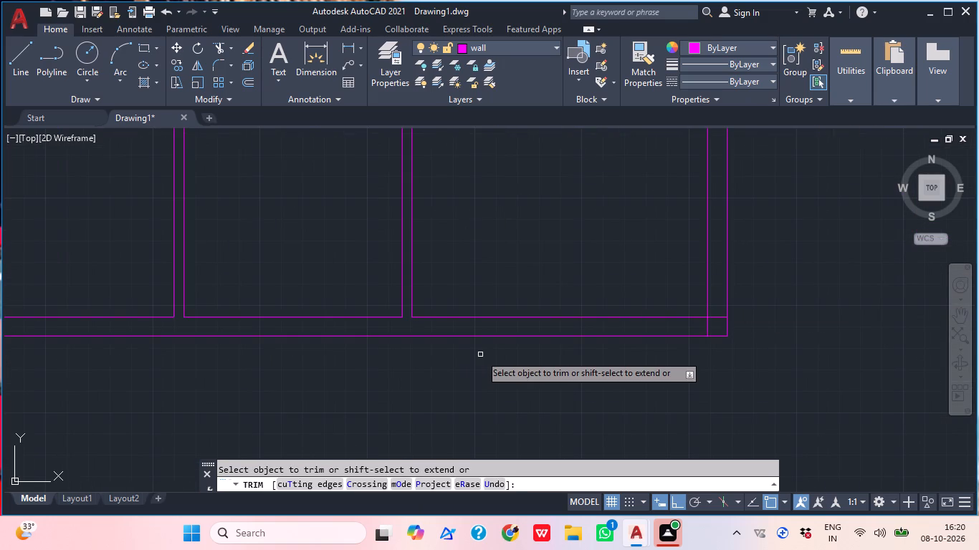
{"action": "middle_click_drag", "start_coordinate": [604, 276], "coordinate": [599, 284]}
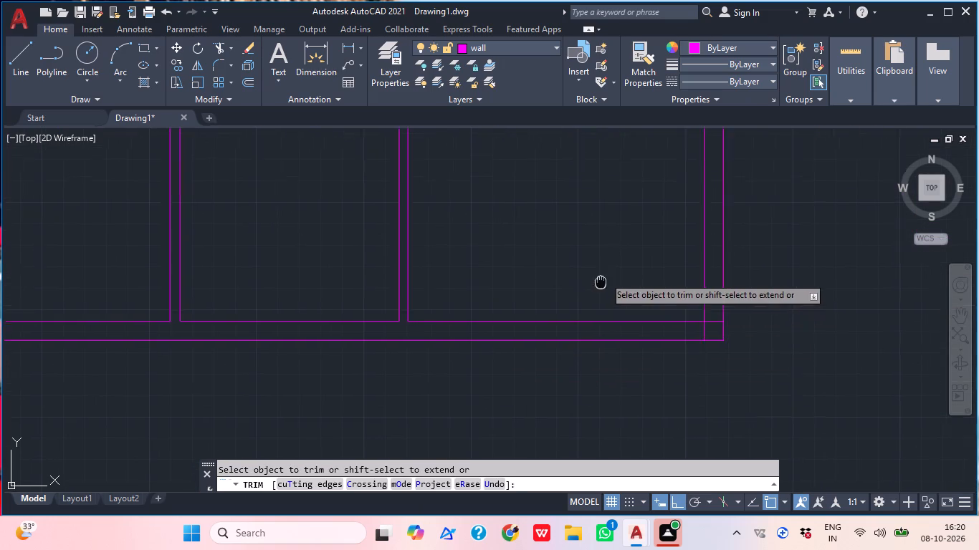
{"action": "middle_click_drag", "start_coordinate": [599, 284], "coordinate": [555, 356]}
{"action": "scroll", "coordinate": [558, 353], "scroll_direction": "down", "scroll_amount": 1}
{"action": "scroll", "coordinate": [626, 211], "scroll_direction": "up", "scroll_amount": 4}
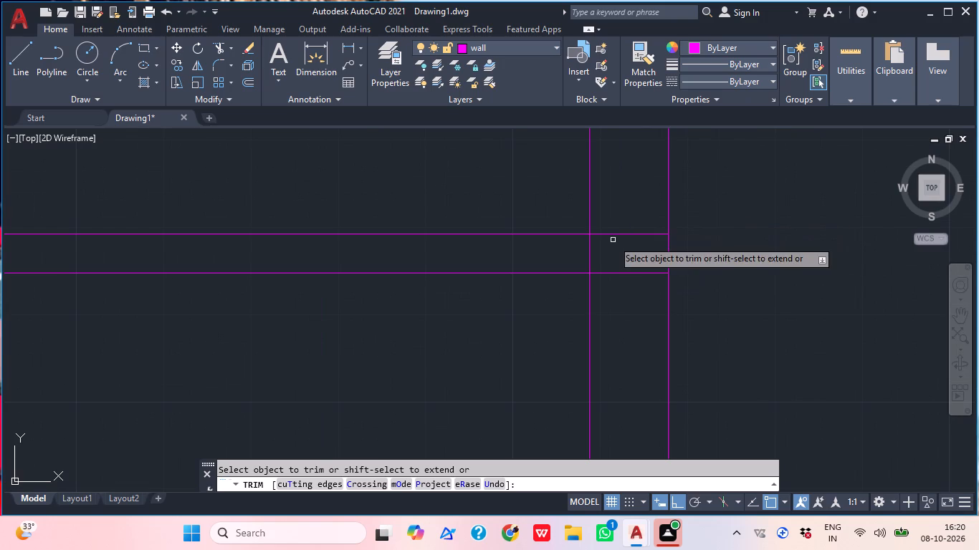
{"action": "left_click", "coordinate": [595, 245]}
{"action": "left_click", "coordinate": [563, 253]}
{"action": "left_click", "coordinate": [628, 250]}
{"action": "left_click", "coordinate": [626, 229]}
{"action": "left_click", "coordinate": [624, 259]}
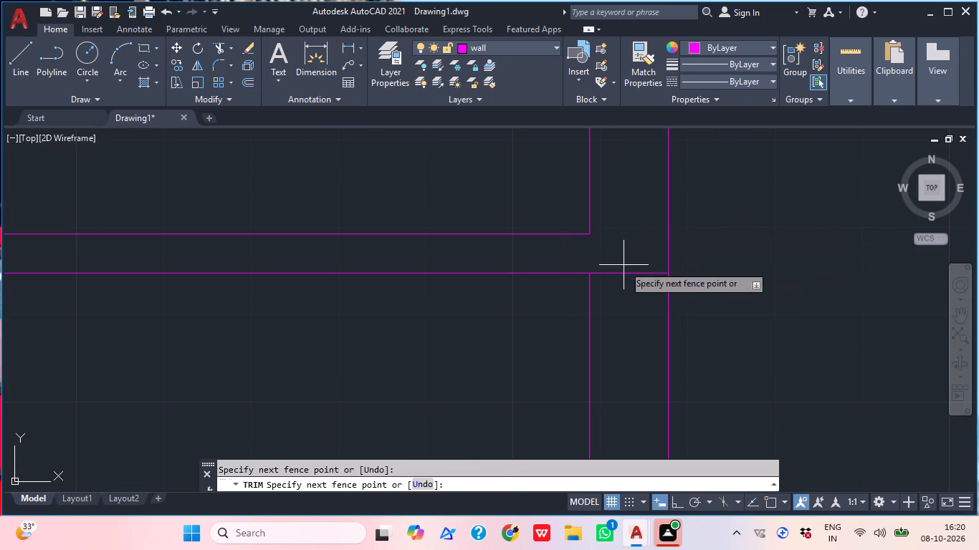
{"action": "left_click", "coordinate": [616, 297]}
Trim the inner wall lines that overrun at the southeast corner of the outer wall.
{"action": "scroll", "coordinate": [634, 259], "scroll_direction": "down", "scroll_amount": 4}
{"action": "scroll", "coordinate": [628, 447], "scroll_direction": "up", "scroll_amount": 4}
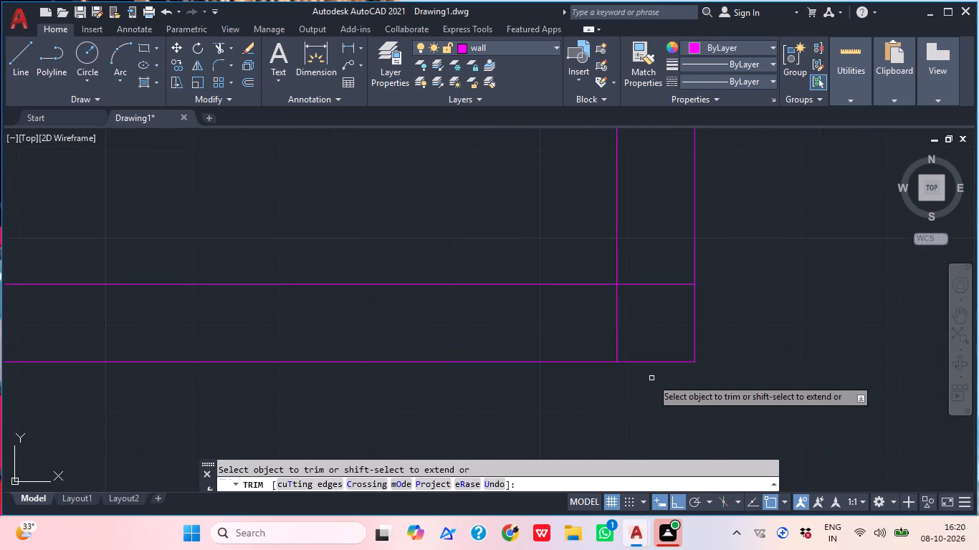
{"action": "left_click", "coordinate": [648, 320]}
{"action": "left_click", "coordinate": [594, 324]}
{"action": "left_click", "coordinate": [638, 307]}
{"action": "left_click", "coordinate": [651, 271]}
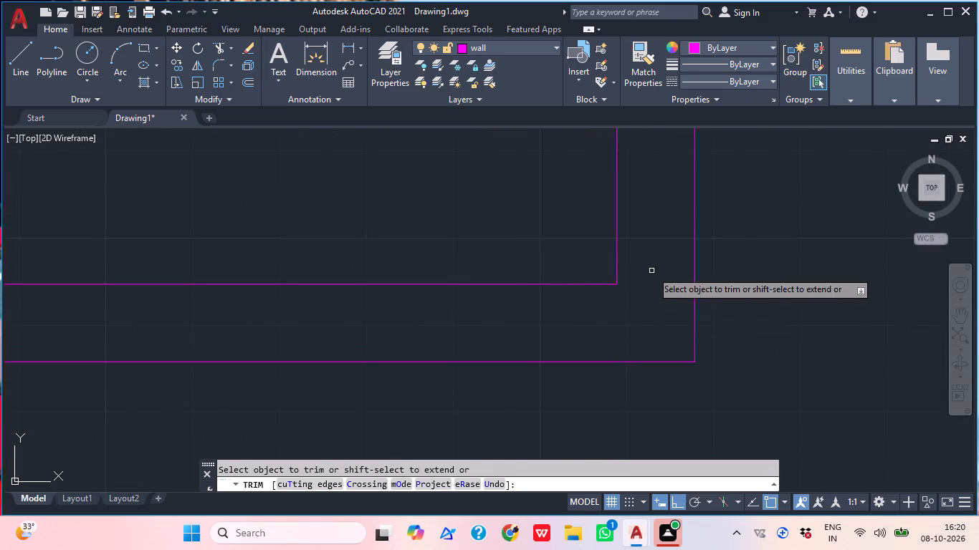
{"action": "middle_click_drag", "start_coordinate": [651, 271], "coordinate": [629, 304]}
{"action": "scroll", "coordinate": [633, 302], "scroll_direction": "down", "scroll_amount": 1}
{"action": "middle_click_drag", "start_coordinate": [618, 318], "coordinate": [601, 496]}
{"action": "scroll", "coordinate": [613, 405], "scroll_direction": "down", "scroll_amount": 4}
{"action": "middle_click_drag", "start_coordinate": [581, 329], "coordinate": [591, 335]}
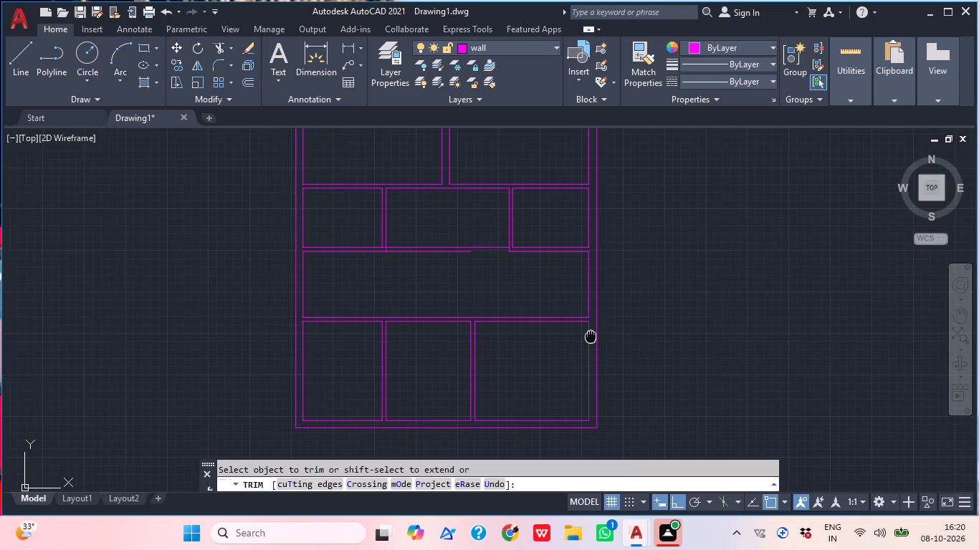
{"action": "middle_click_drag", "start_coordinate": [591, 335], "coordinate": [598, 335]}
{"action": "key", "text": "Escape"}
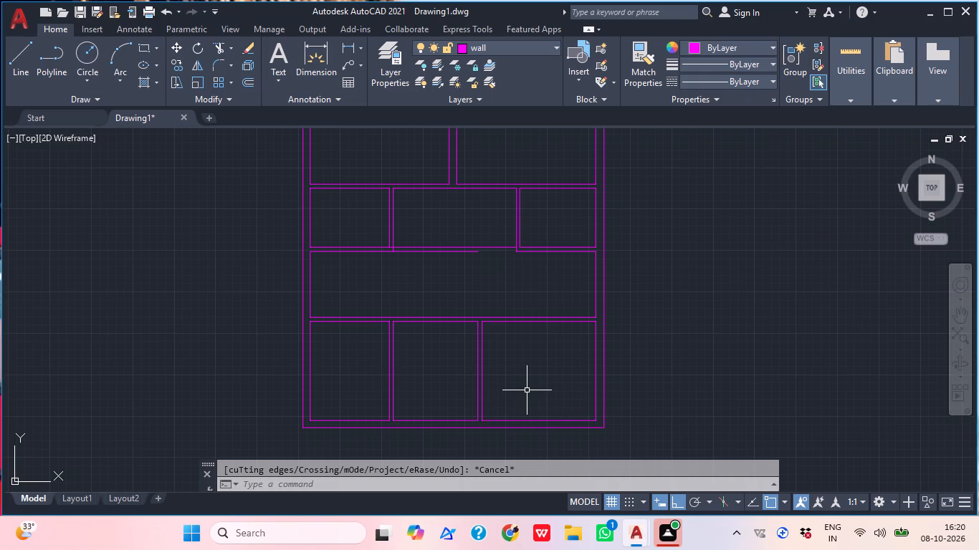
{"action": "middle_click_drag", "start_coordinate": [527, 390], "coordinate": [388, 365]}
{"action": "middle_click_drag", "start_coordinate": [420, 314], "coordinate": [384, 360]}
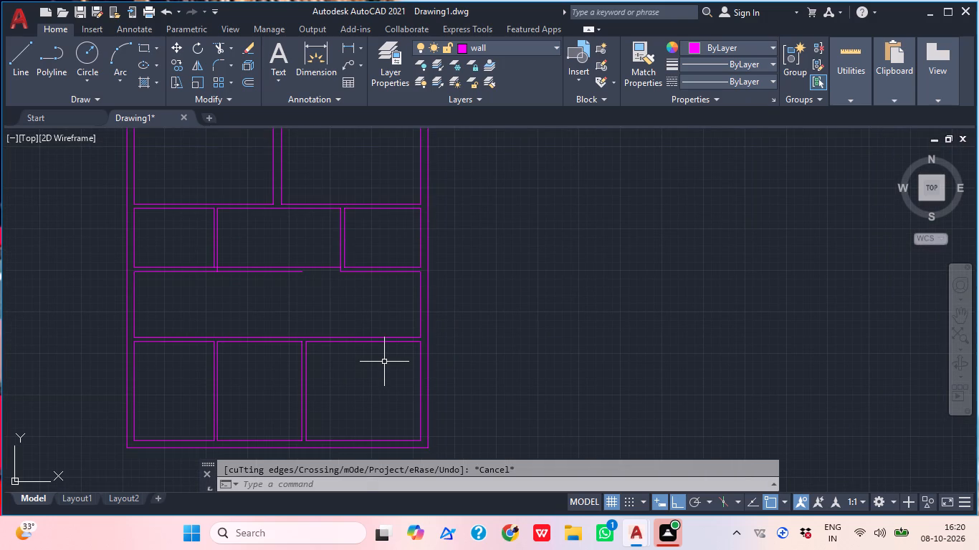
Extend the east line of the eastern vertical partition north to the upper line of the horizontal partition.
{"action": "scroll", "coordinate": [399, 357], "scroll_direction": "down", "scroll_amount": 1}
{"action": "middle_click", "coordinate": [399, 357]}
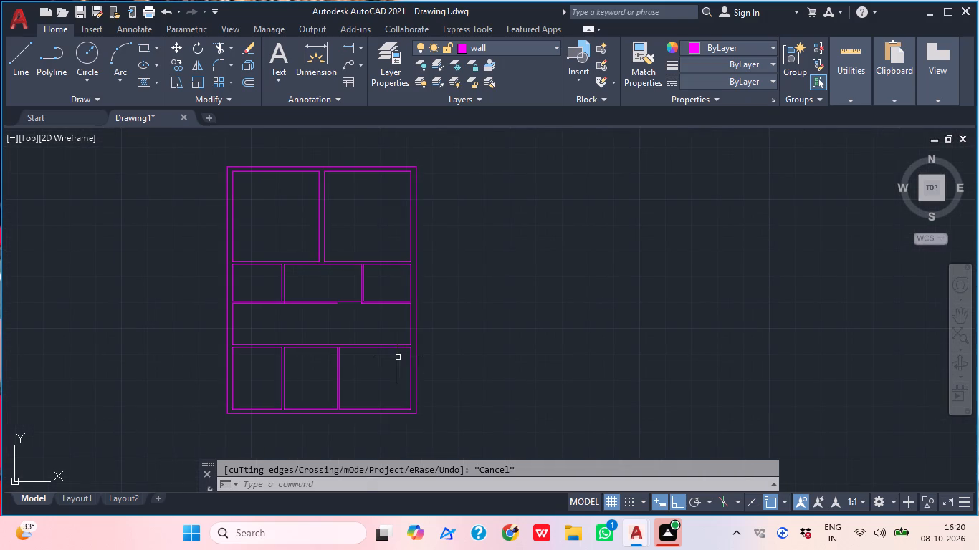
{"action": "scroll", "coordinate": [388, 352], "scroll_direction": "up", "scroll_amount": 1}
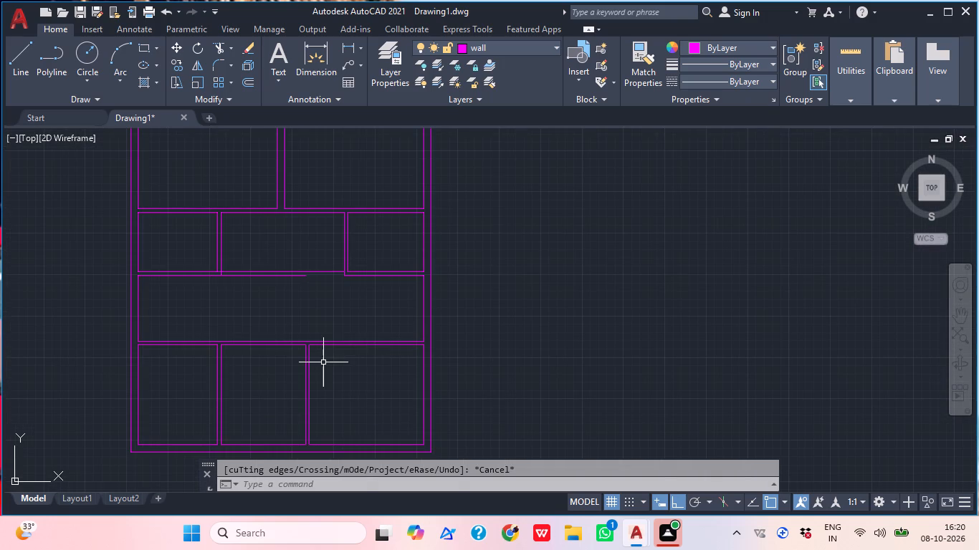
{"action": "scroll", "coordinate": [321, 365], "scroll_direction": "up", "scroll_amount": 2}
{"action": "type", "text": "ex"}
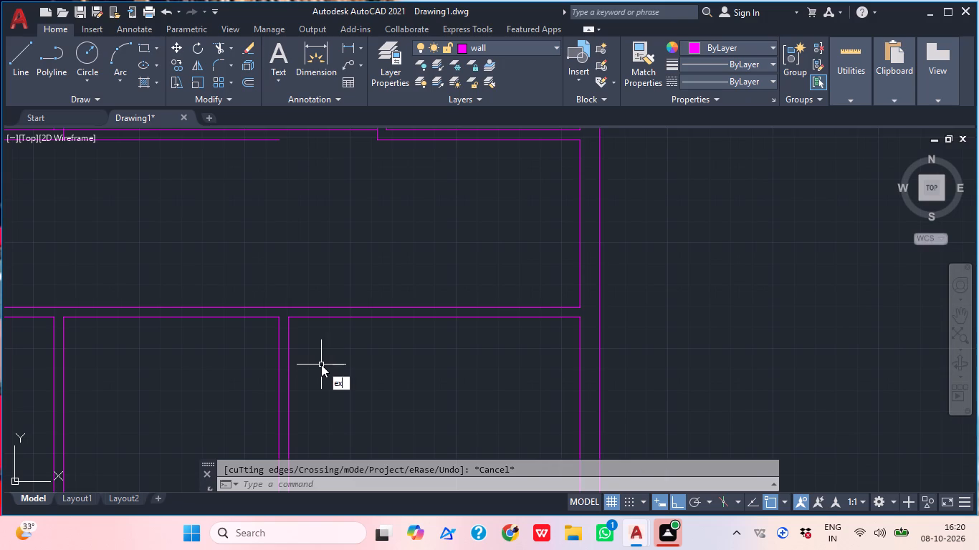
{"action": "key", "text": "space"}
{"action": "left_click", "coordinate": [308, 362]}
{"action": "left_click", "coordinate": [284, 363]}
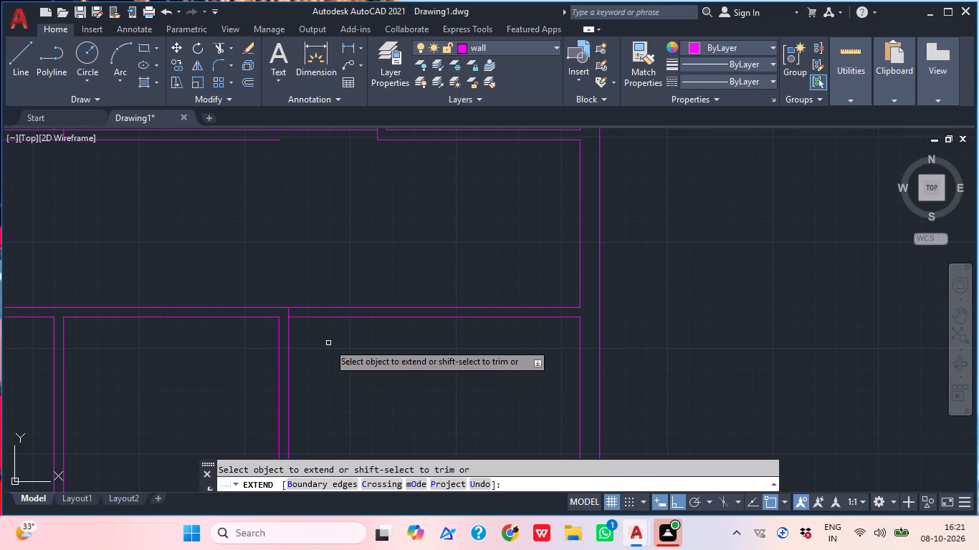
{"action": "key", "text": "Escape"}
Trim away both horizontal partition lines between the eastern vertical partition and the east outer wall.
{"action": "type", "text": "tr"}
{"action": "key", "text": "space"}
{"action": "left_click", "coordinate": [366, 261]}
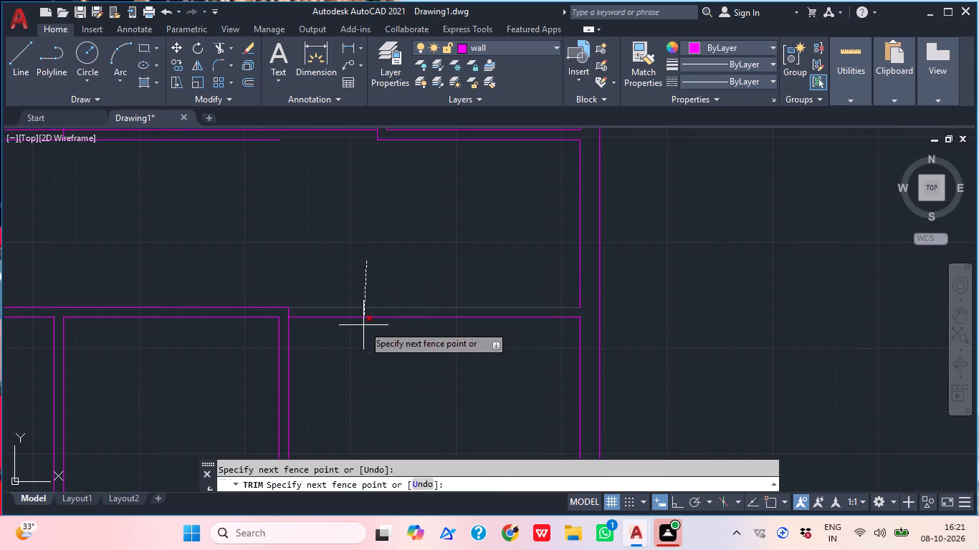
{"action": "left_click", "coordinate": [366, 334]}
{"action": "key", "text": "Escape"}
Extend the inner line of the east outer wall across the gap left by the removed horizontal partition.
{"action": "key", "text": "e"}
{"action": "key", "text": "x"}
{"action": "key", "text": "space"}
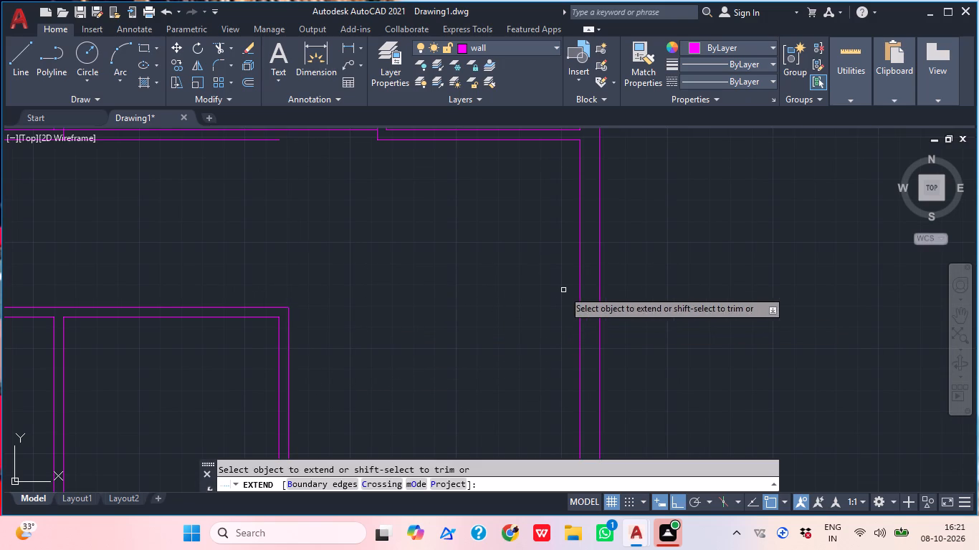
{"action": "left_click", "coordinate": [584, 259]}
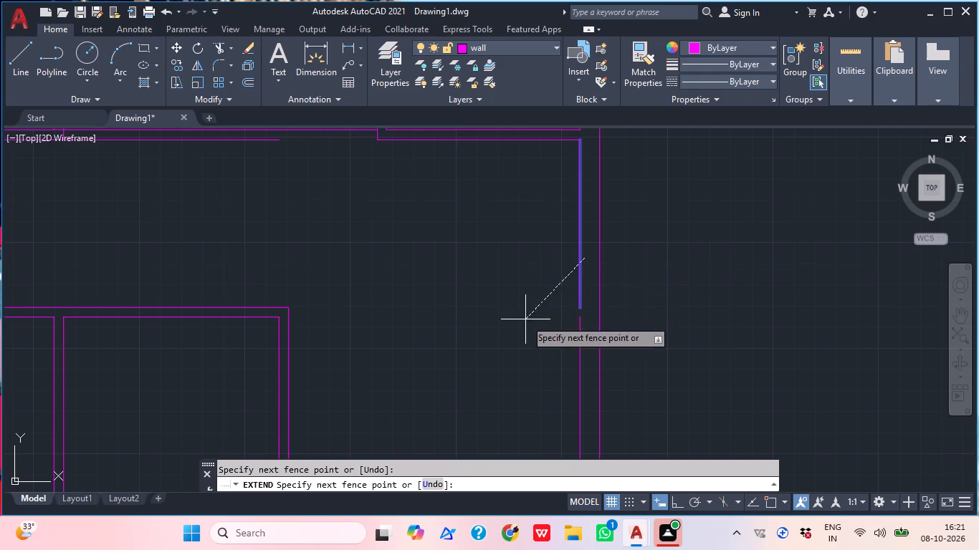
{"action": "left_click", "coordinate": [582, 419]}
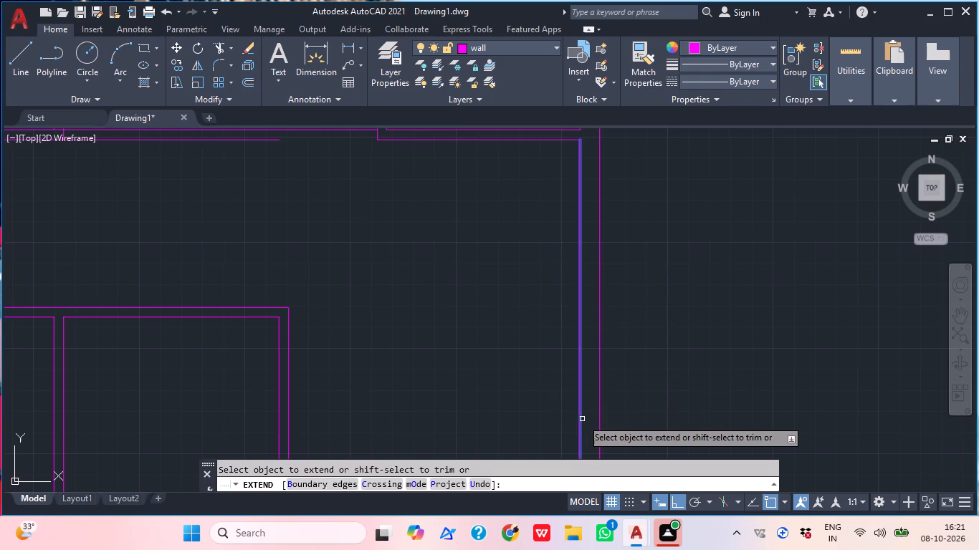
{"action": "left_click", "coordinate": [584, 416]}
{"action": "left_click", "coordinate": [571, 394]}
{"action": "key", "text": "Escape"}
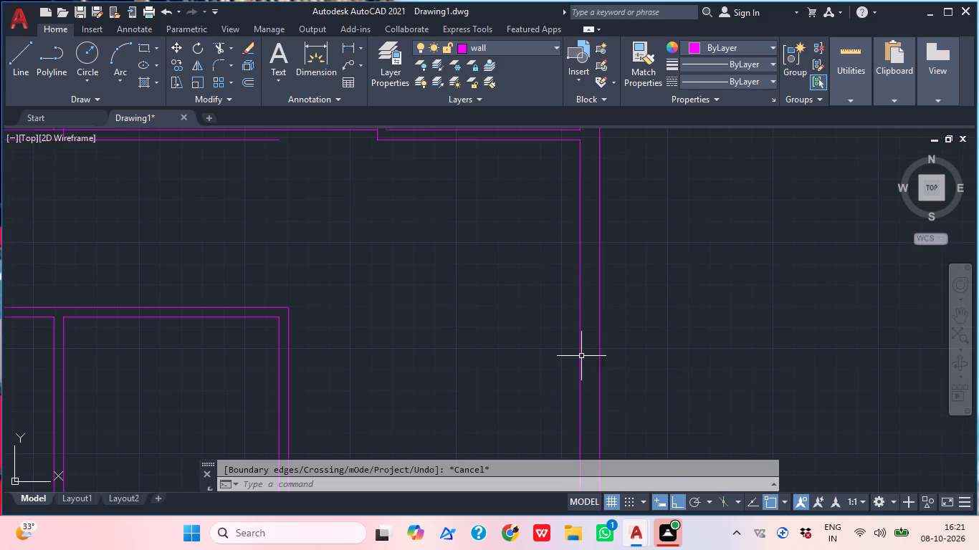
Make staircase the current layer.
{"action": "scroll", "coordinate": [578, 354], "scroll_direction": "down", "scroll_amount": 2}
{"action": "middle_click_drag", "start_coordinate": [529, 367], "coordinate": [525, 357]}
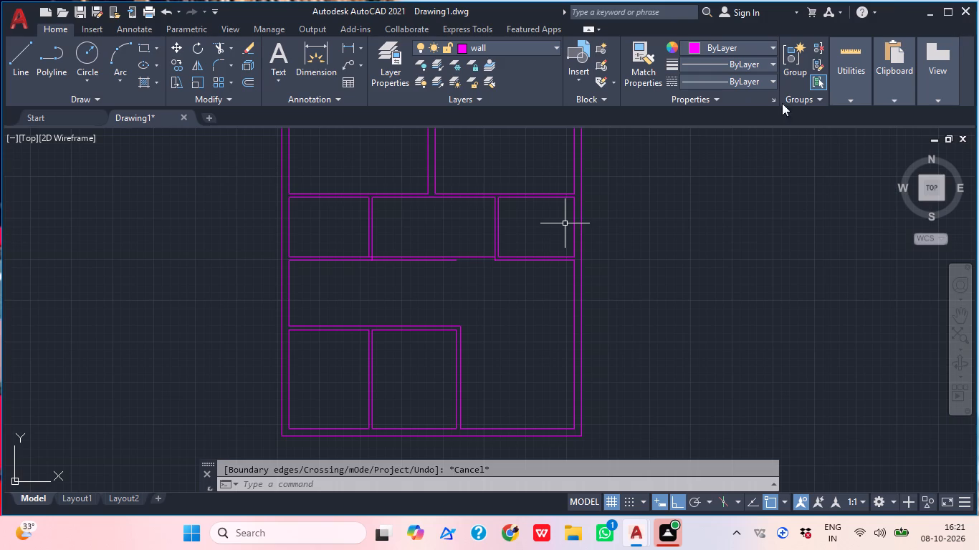
{"action": "left_click", "coordinate": [525, 47]}
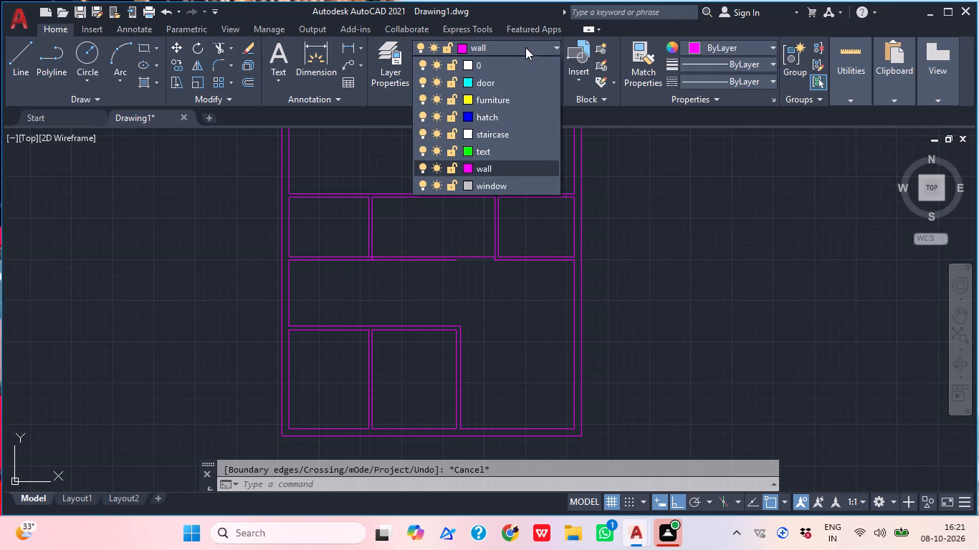
{"action": "left_click", "coordinate": [505, 132]}
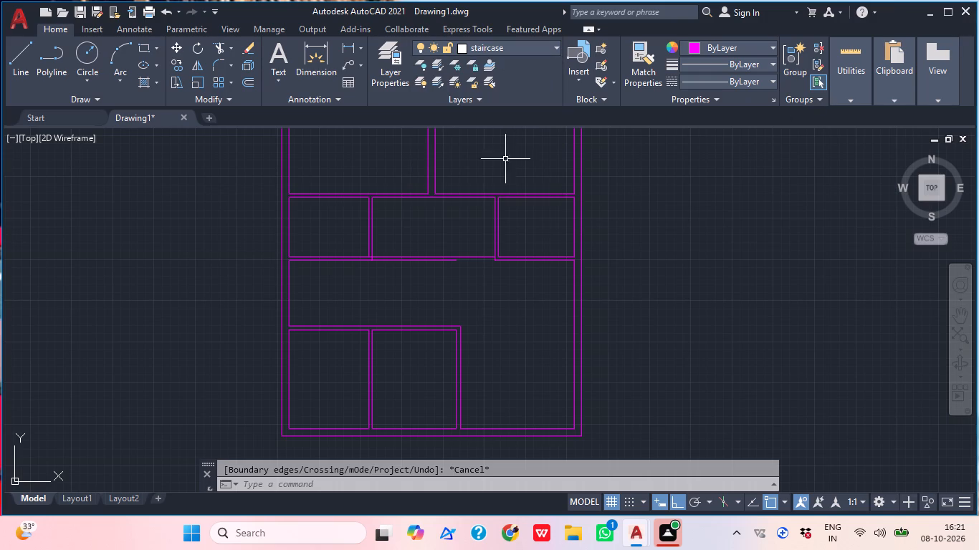
Move the inner west wall line of the central hall to the staircase layer.
{"action": "scroll", "coordinate": [313, 316], "scroll_direction": "up", "scroll_amount": 1}
{"action": "left_click", "coordinate": [284, 276]}
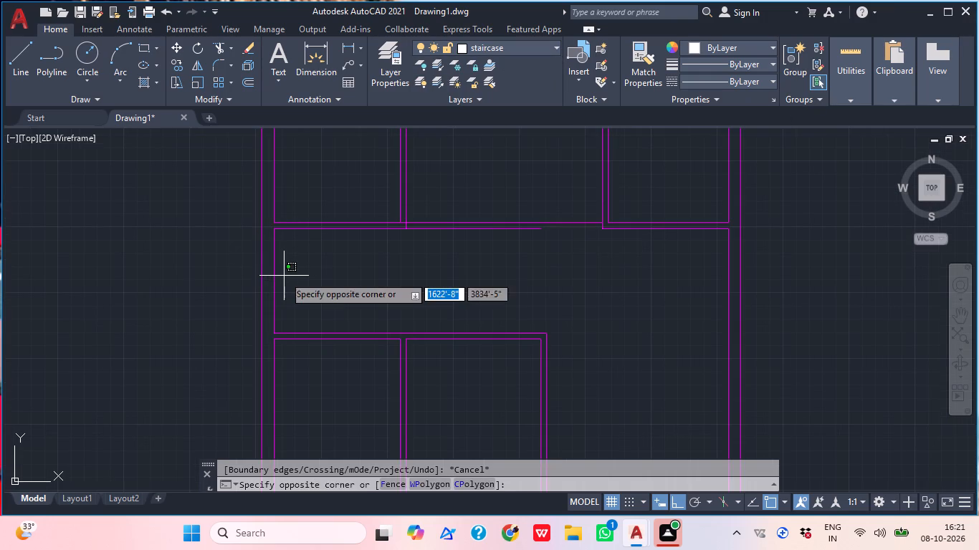
{"action": "left_click", "coordinate": [273, 266]}
{"action": "left_click", "coordinate": [494, 45]}
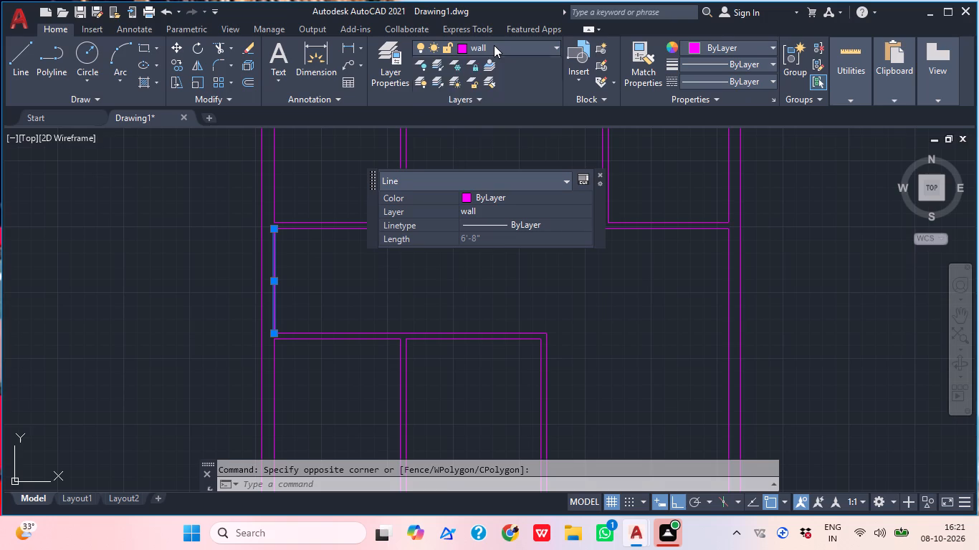
{"action": "left_click", "coordinate": [491, 141]}
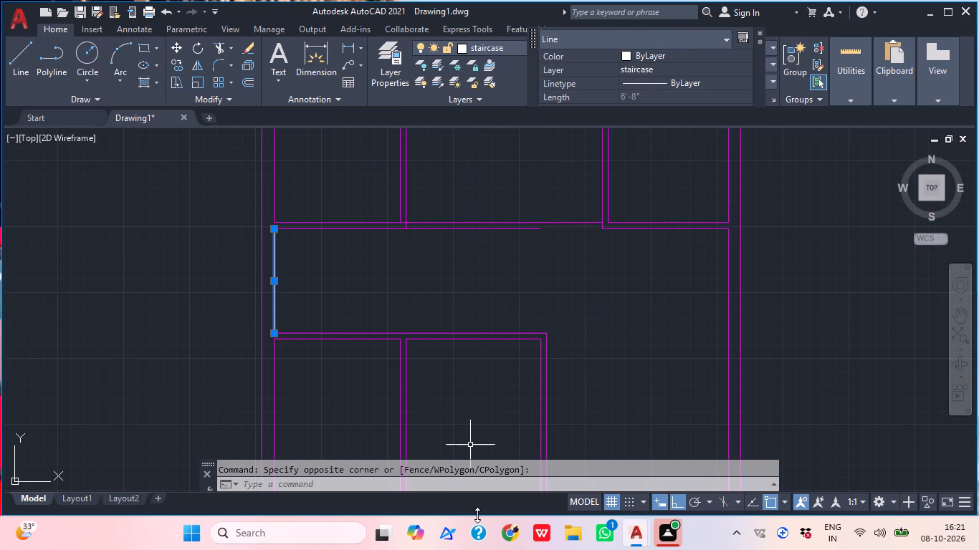
{"action": "key", "text": "Escape"}
Offset the staircase line at the hall's west end 3' to the east to form the landing edge.
{"action": "type", "text": "o"}
{"action": "key", "text": "space"}
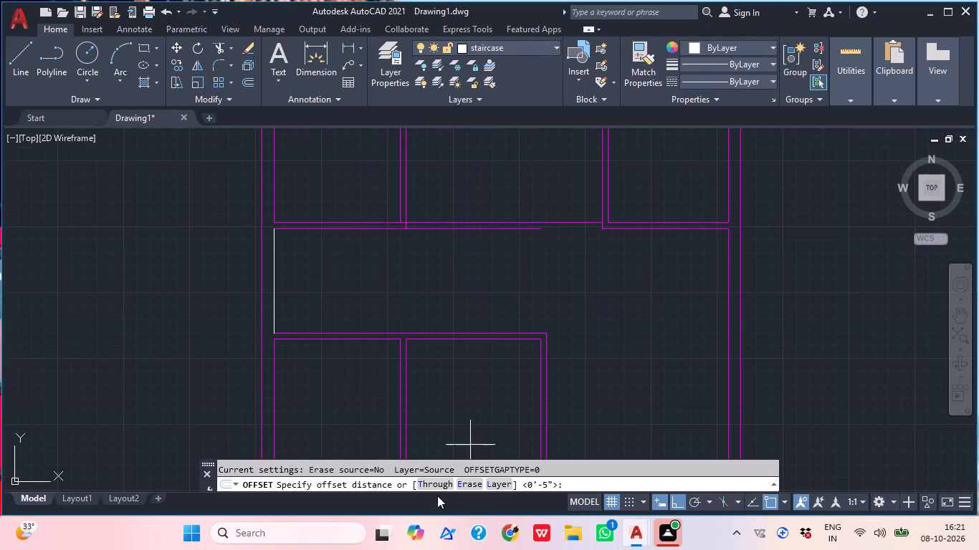
{"action": "type", "text": "3'"}
{"action": "key", "text": "Return"}
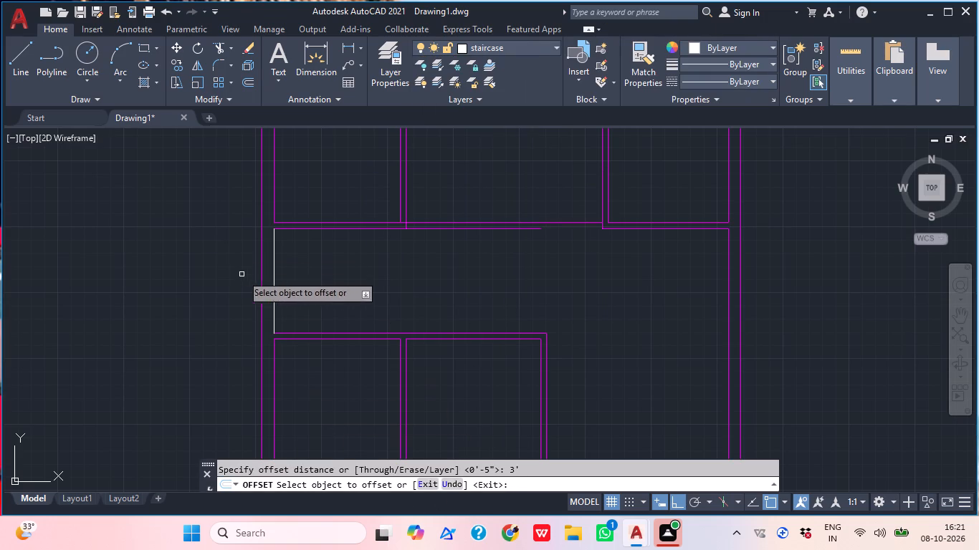
{"action": "left_click", "coordinate": [274, 280]}
{"action": "left_click", "coordinate": [329, 294]}
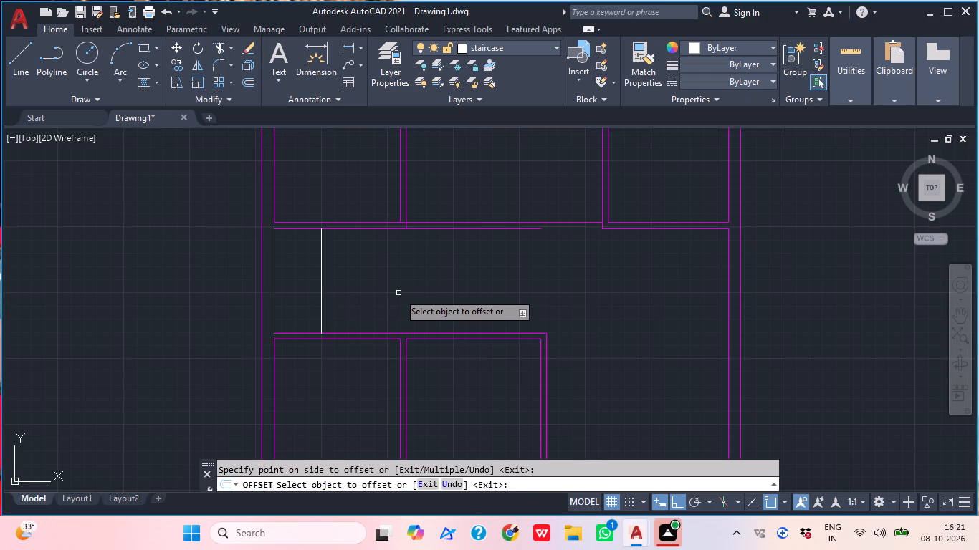
{"action": "key", "text": "space"}
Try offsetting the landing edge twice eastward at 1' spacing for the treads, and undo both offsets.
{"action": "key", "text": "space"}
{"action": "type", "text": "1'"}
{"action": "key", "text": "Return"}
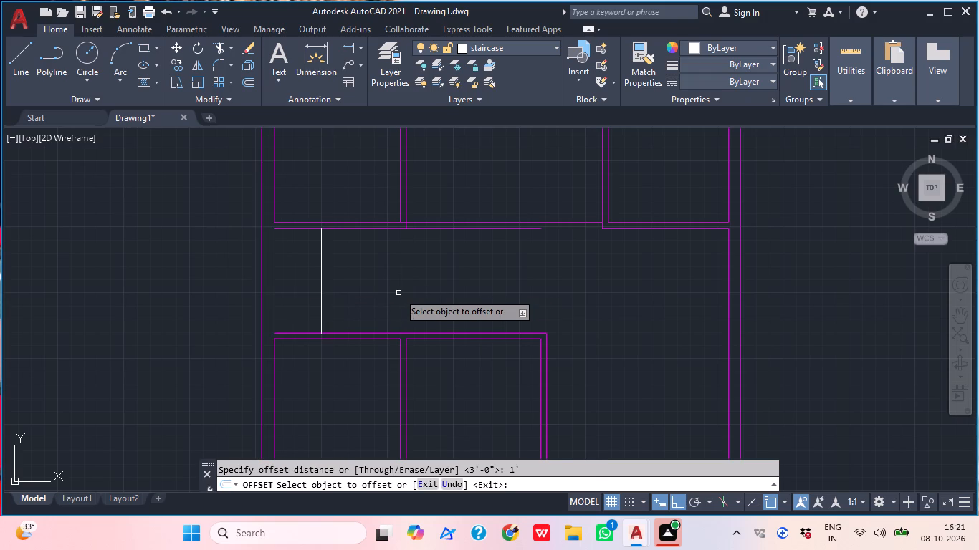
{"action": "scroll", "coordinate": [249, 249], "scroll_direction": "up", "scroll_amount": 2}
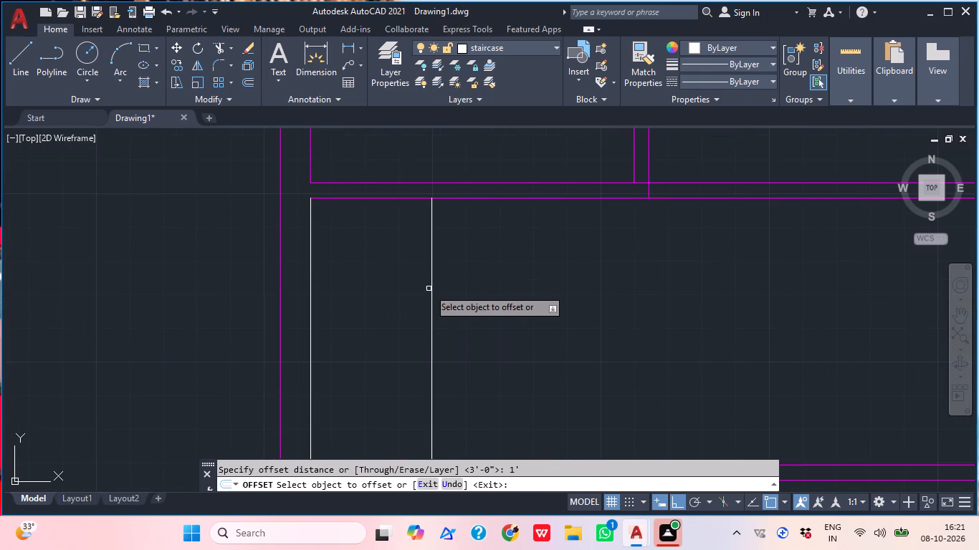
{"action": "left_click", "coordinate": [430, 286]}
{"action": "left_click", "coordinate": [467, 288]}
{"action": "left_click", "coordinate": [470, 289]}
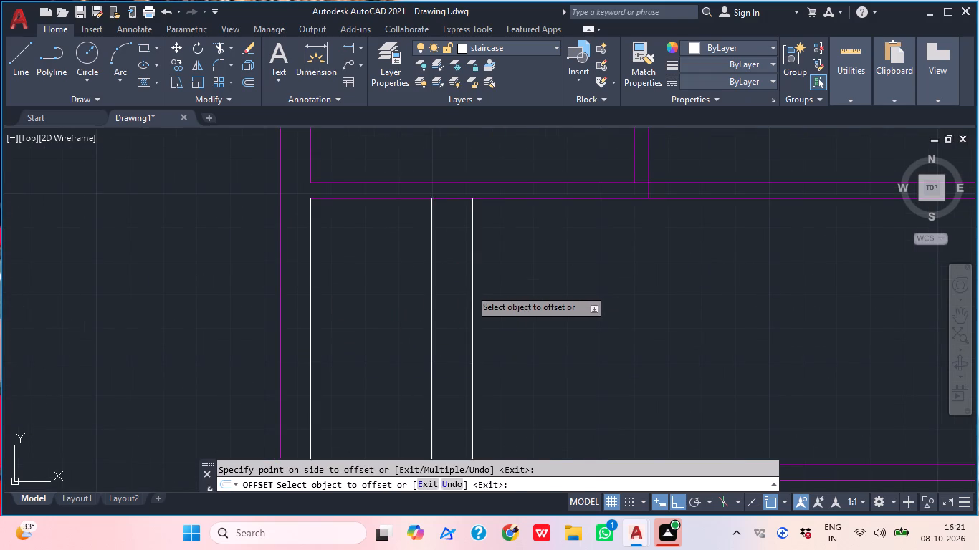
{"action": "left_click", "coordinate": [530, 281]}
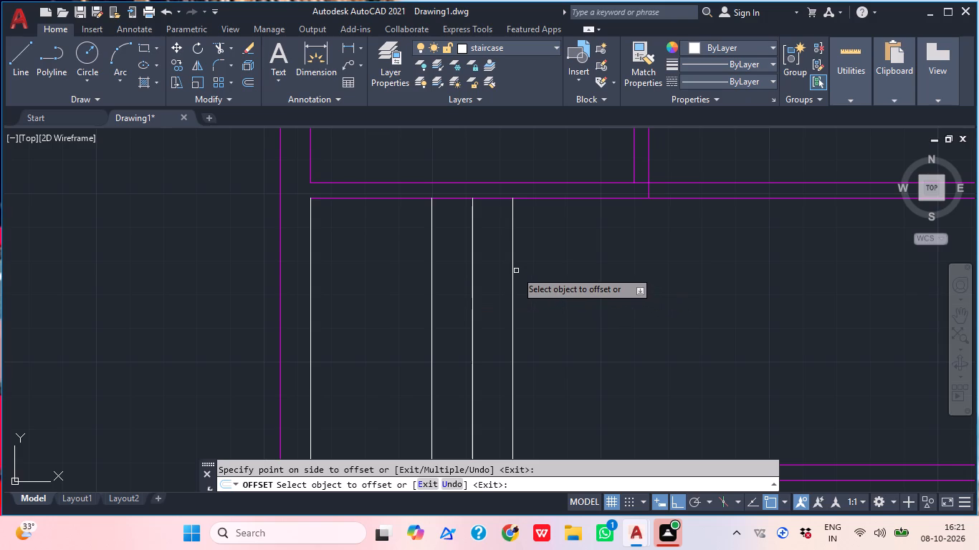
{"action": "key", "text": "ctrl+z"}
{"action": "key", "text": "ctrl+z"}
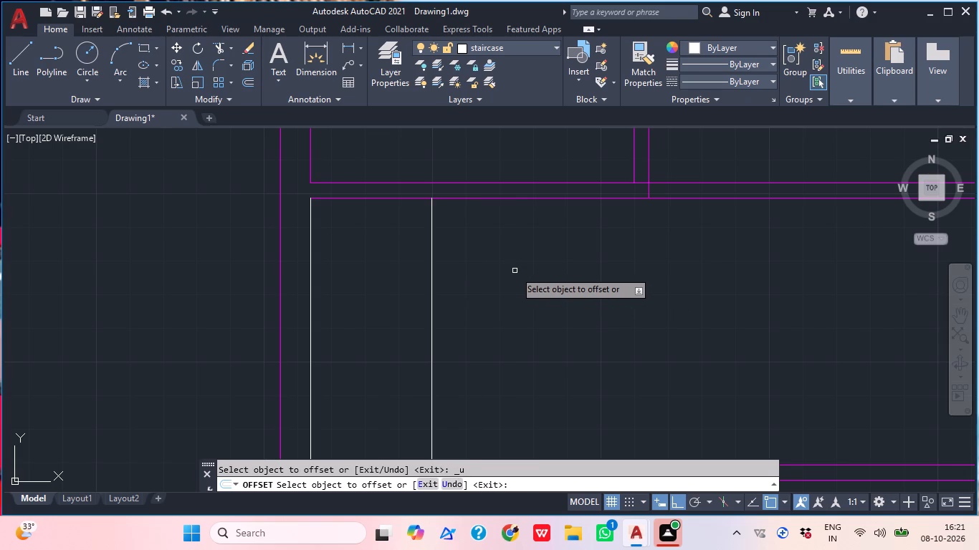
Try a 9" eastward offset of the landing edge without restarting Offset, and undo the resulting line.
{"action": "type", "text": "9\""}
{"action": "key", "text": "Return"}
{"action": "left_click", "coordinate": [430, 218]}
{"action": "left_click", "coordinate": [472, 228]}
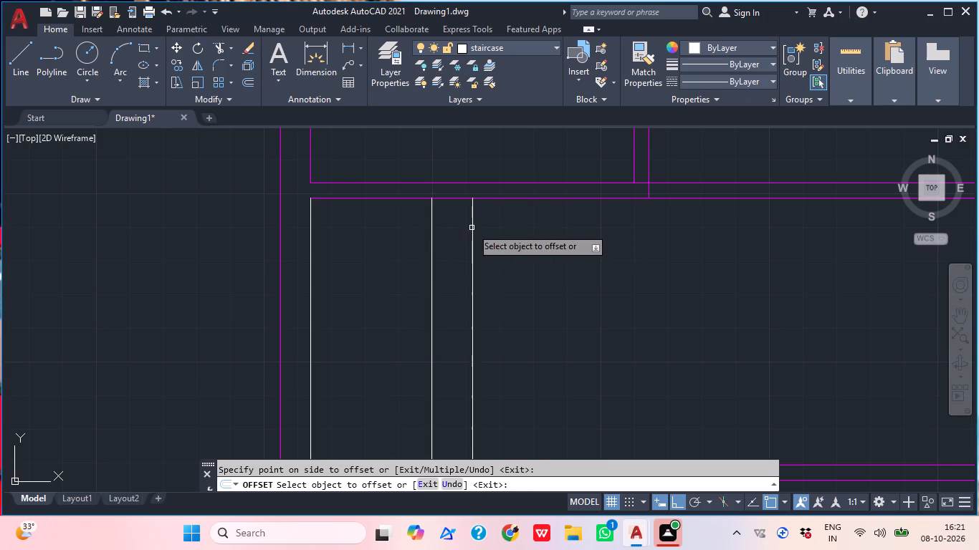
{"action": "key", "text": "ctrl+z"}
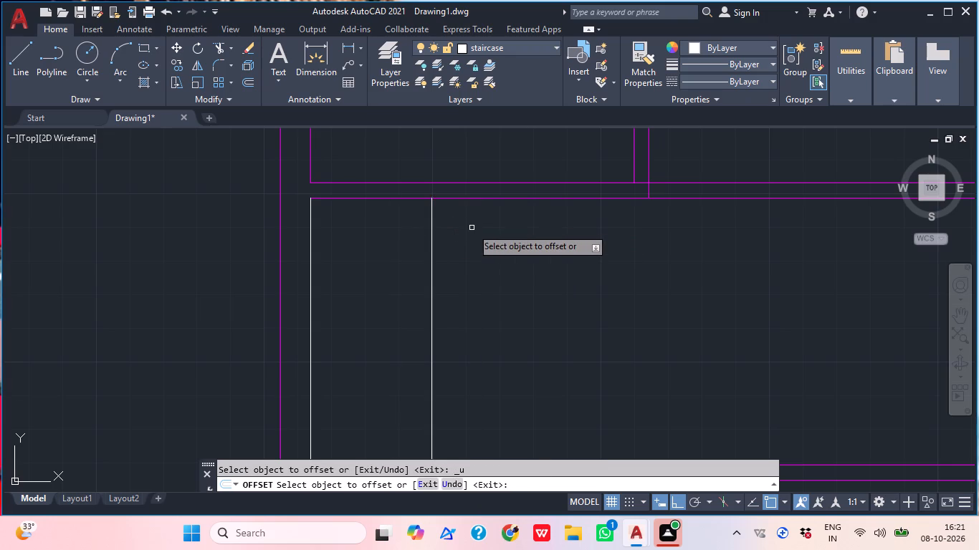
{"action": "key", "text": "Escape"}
Offset the landing edge eastward at 9" spacing, each from the newest line, to make the first six tread lines.
{"action": "key", "text": "o"}
{"action": "key", "text": "Return"}
{"action": "type", "text": "9\""}
{"action": "key", "text": "Return"}
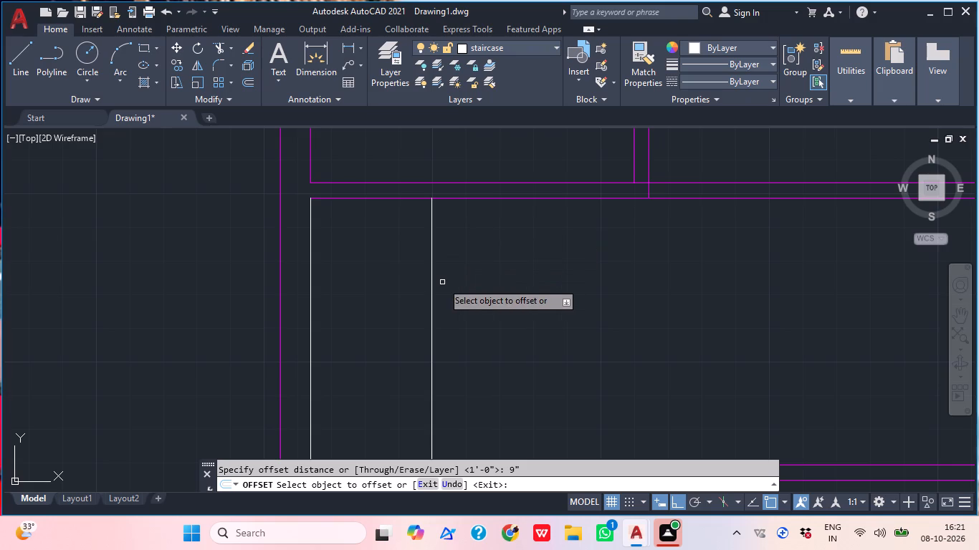
{"action": "left_click", "coordinate": [432, 265]}
{"action": "left_click", "coordinate": [494, 269]}
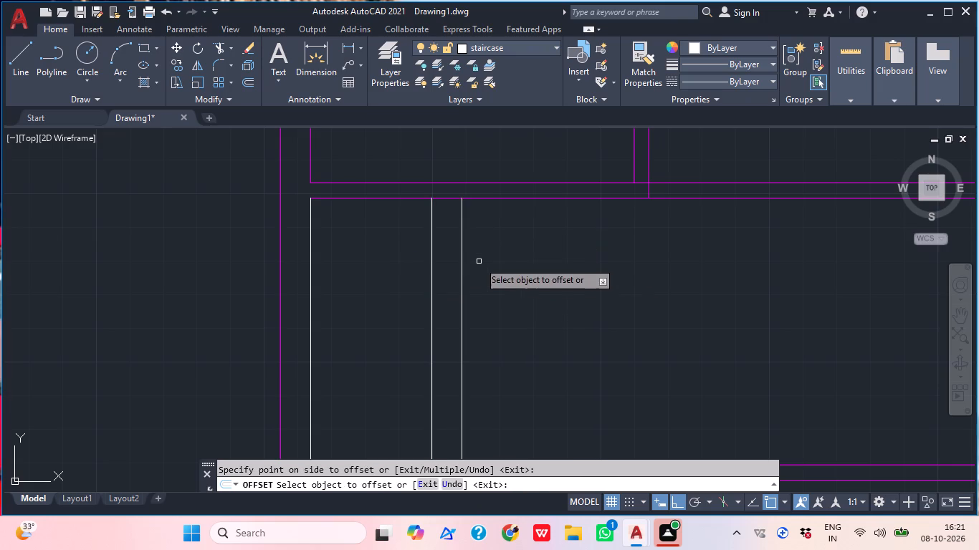
{"action": "left_click", "coordinate": [464, 256]}
{"action": "left_click", "coordinate": [489, 265]}
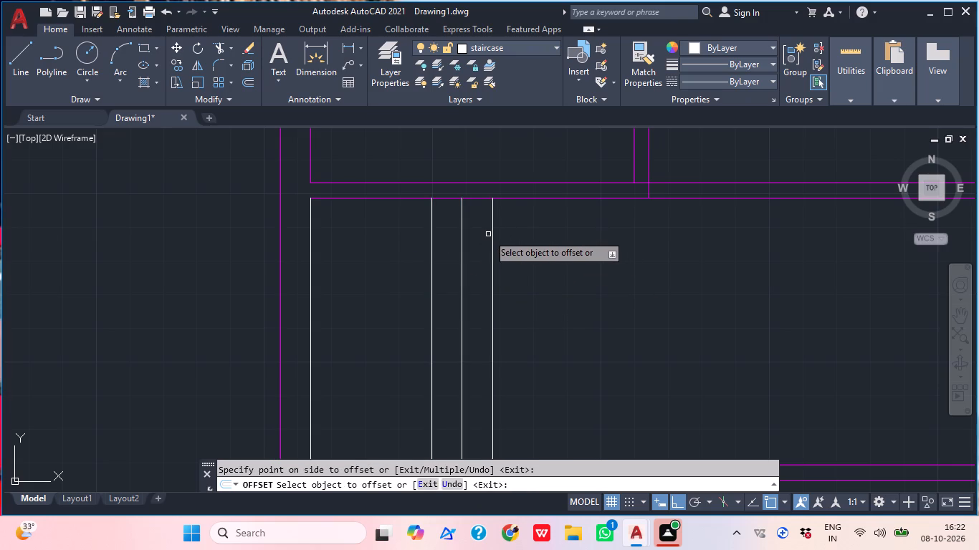
{"action": "left_click", "coordinate": [492, 233]}
{"action": "left_click", "coordinate": [575, 269]}
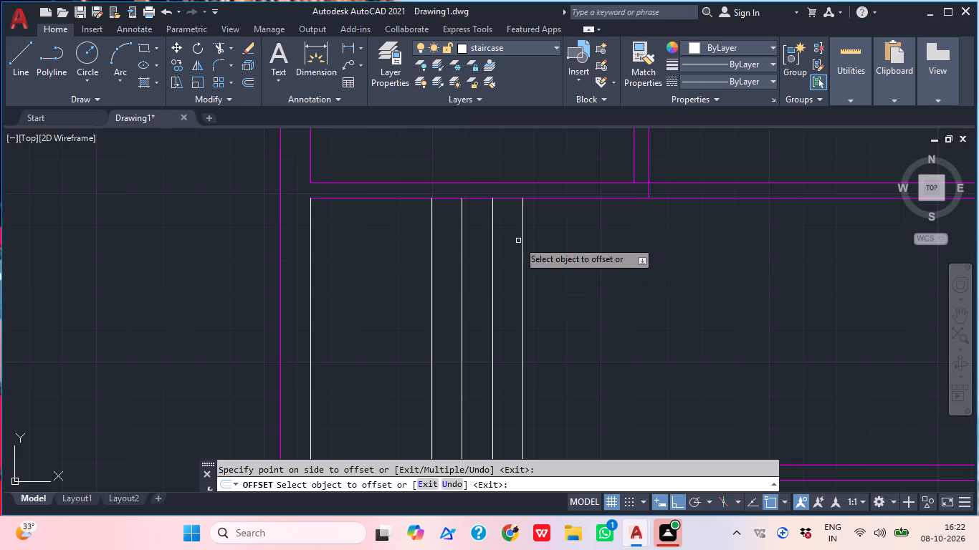
{"action": "left_click", "coordinate": [522, 238]}
{"action": "left_click", "coordinate": [593, 262]}
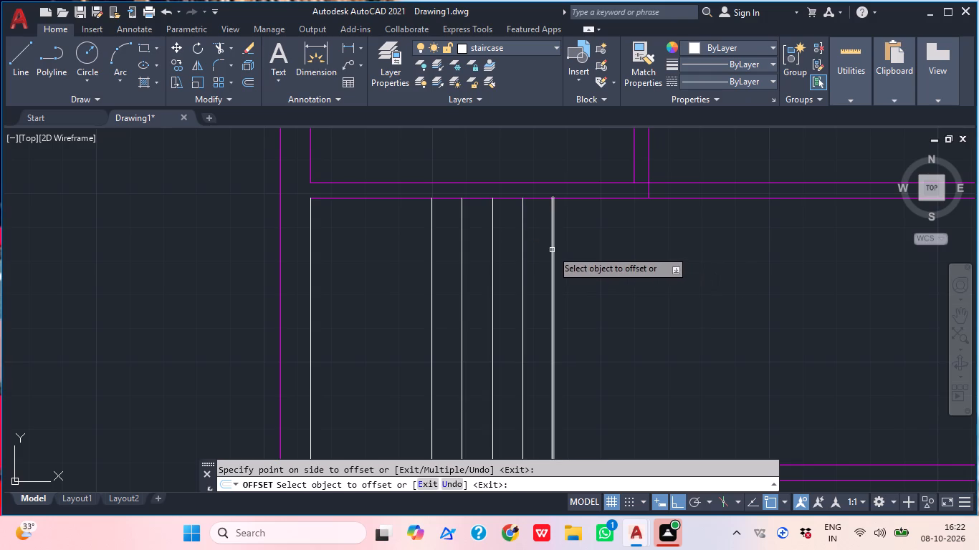
{"action": "left_click", "coordinate": [552, 250]}
{"action": "left_click", "coordinate": [654, 302]}
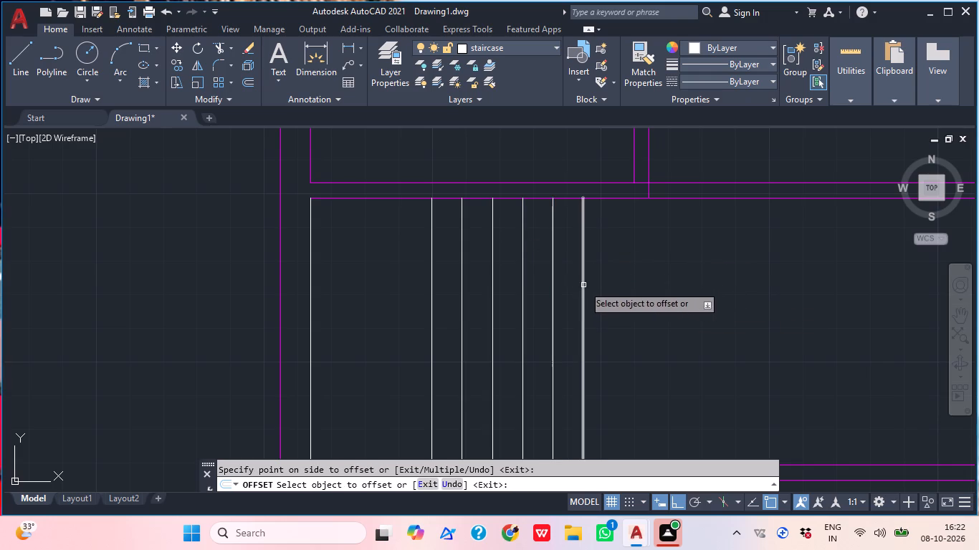
{"action": "left_click", "coordinate": [583, 285]}
{"action": "left_click", "coordinate": [701, 291]}
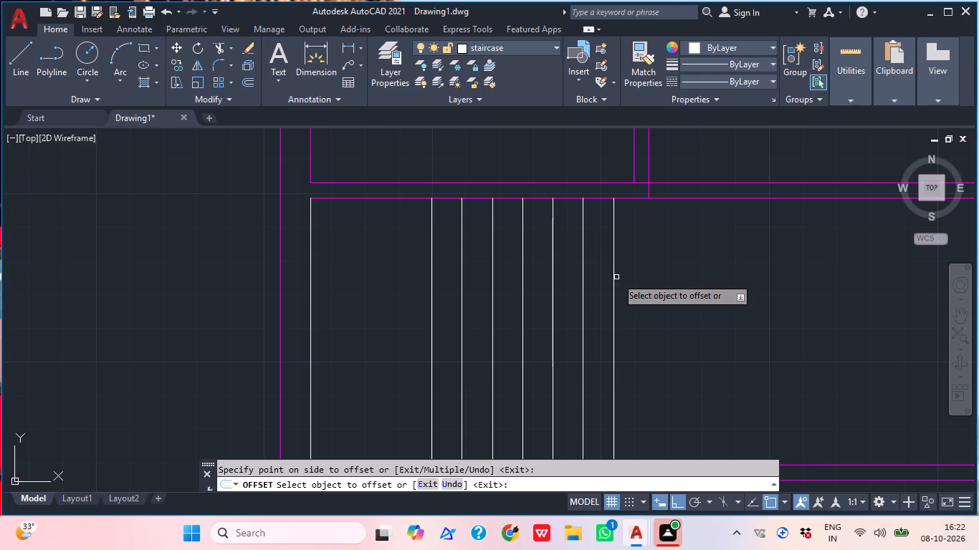
Offset four more staircase tread lines eastward at 9" spacing, continuing from the easternmost tread.
{"action": "left_click", "coordinate": [619, 275]}
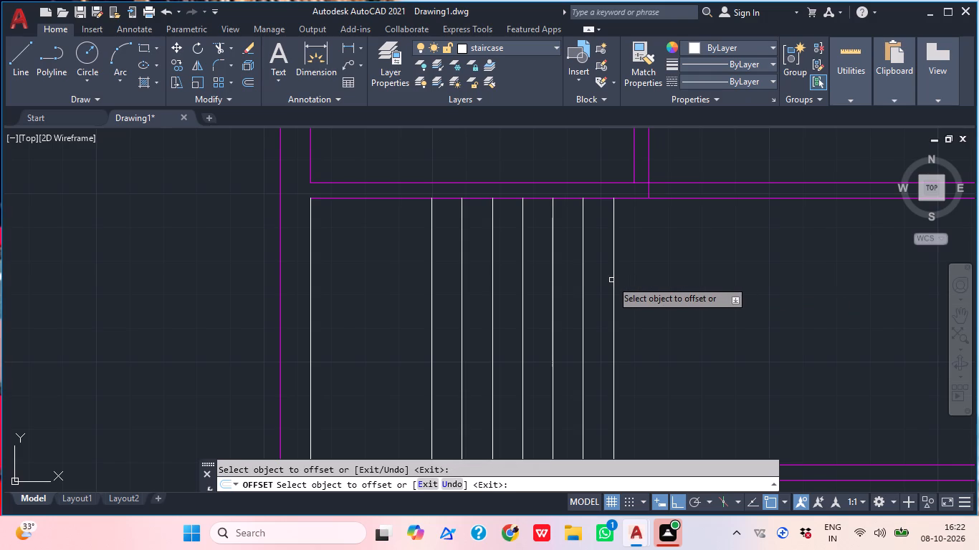
{"action": "left_click", "coordinate": [613, 269]}
{"action": "left_click", "coordinate": [656, 280]}
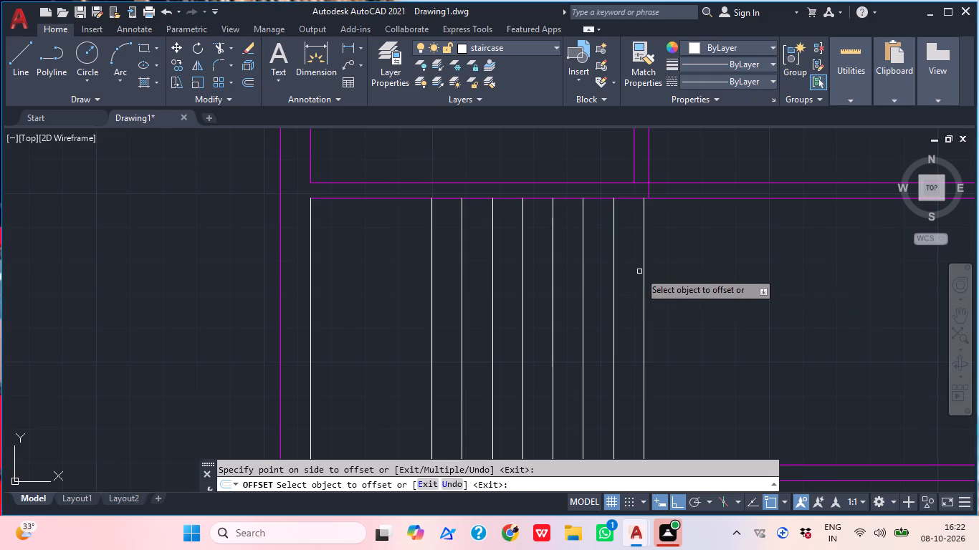
{"action": "left_click", "coordinate": [644, 262]}
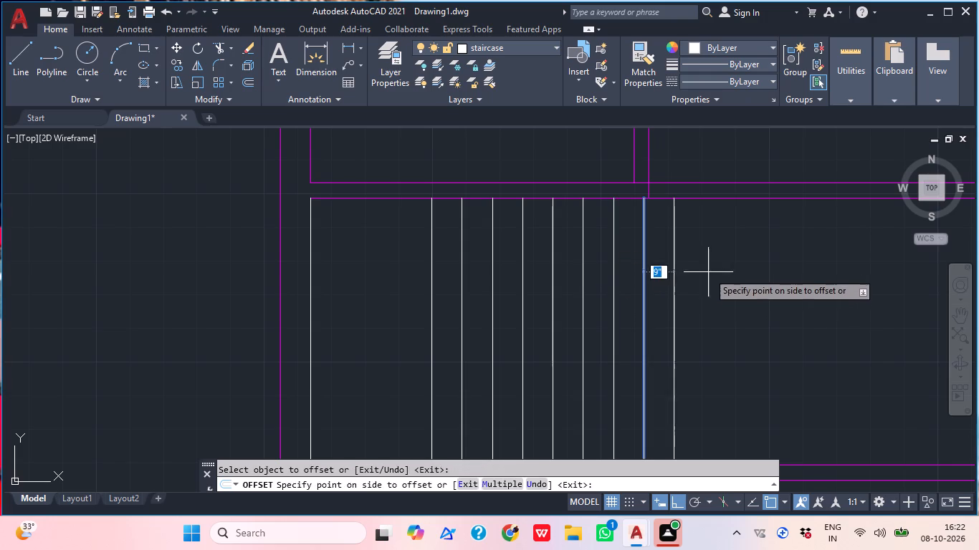
{"action": "left_click", "coordinate": [708, 272]}
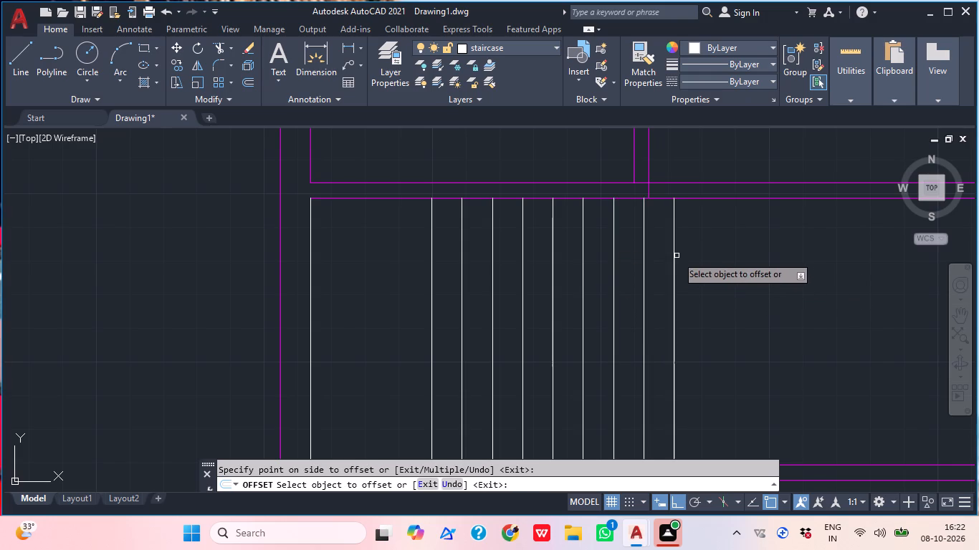
{"action": "left_click", "coordinate": [674, 253]}
{"action": "left_click", "coordinate": [722, 257]}
{"action": "middle_click_drag", "start_coordinate": [727, 310], "coordinate": [654, 311]}
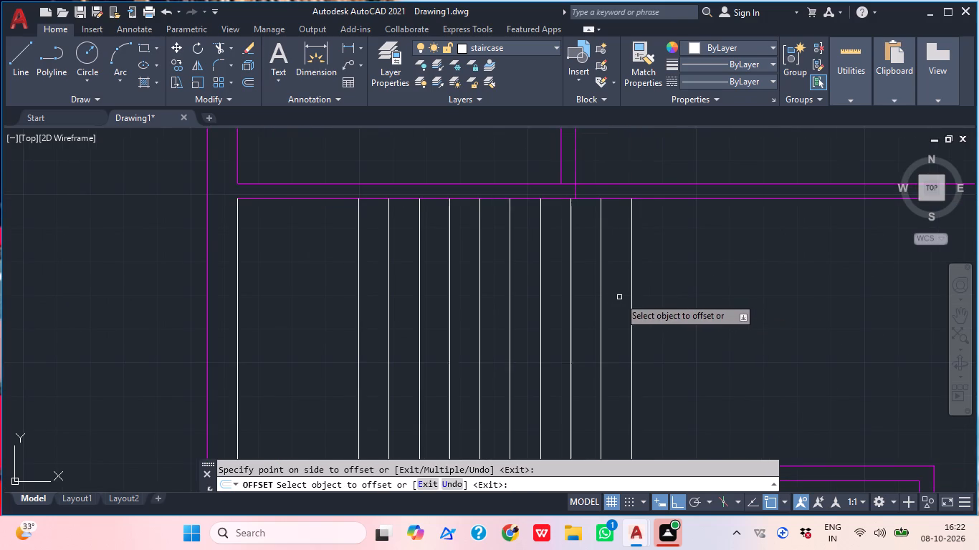
{"action": "scroll", "coordinate": [619, 297], "scroll_direction": "down", "scroll_amount": 3}
{"action": "middle_click_drag", "start_coordinate": [712, 320], "coordinate": [680, 320]}
{"action": "scroll", "coordinate": [624, 321], "scroll_direction": "up", "scroll_amount": 1}
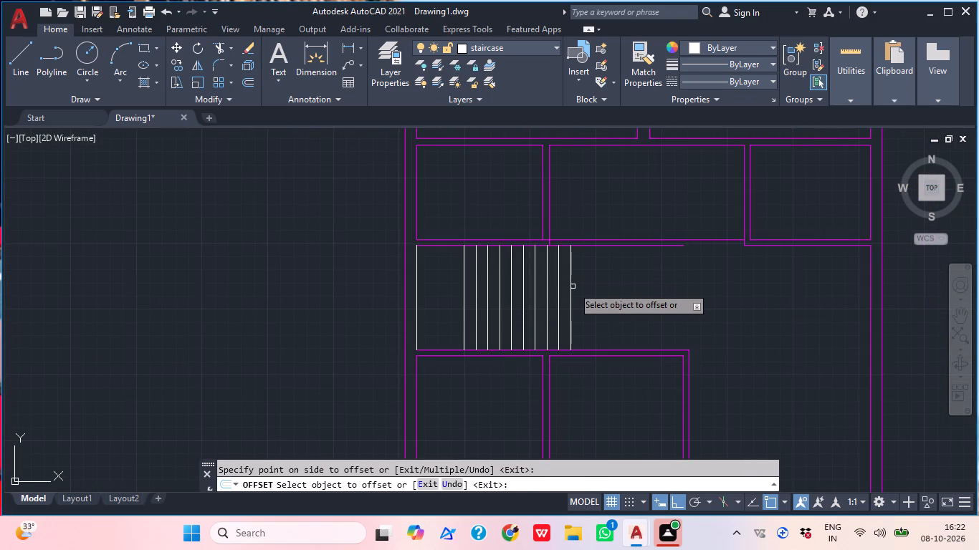
{"action": "left_click", "coordinate": [573, 286]}
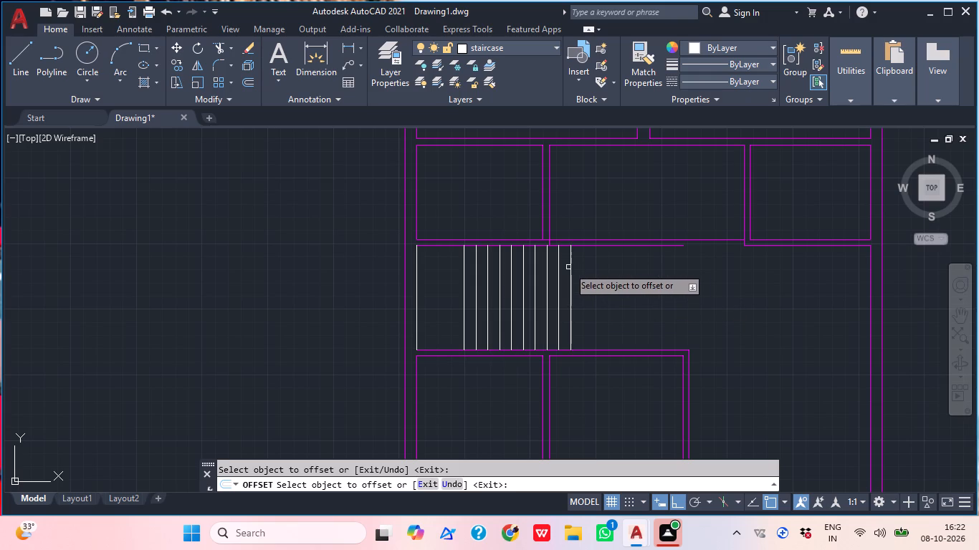
{"action": "left_click", "coordinate": [568, 267]}
{"action": "left_click", "coordinate": [606, 303]}
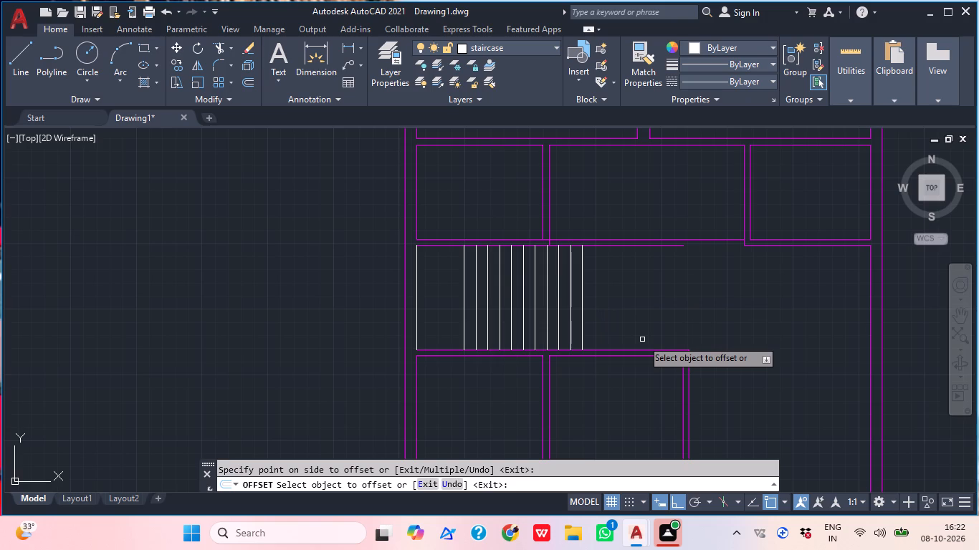
{"action": "scroll", "coordinate": [604, 254], "scroll_direction": "up", "scroll_amount": 1}
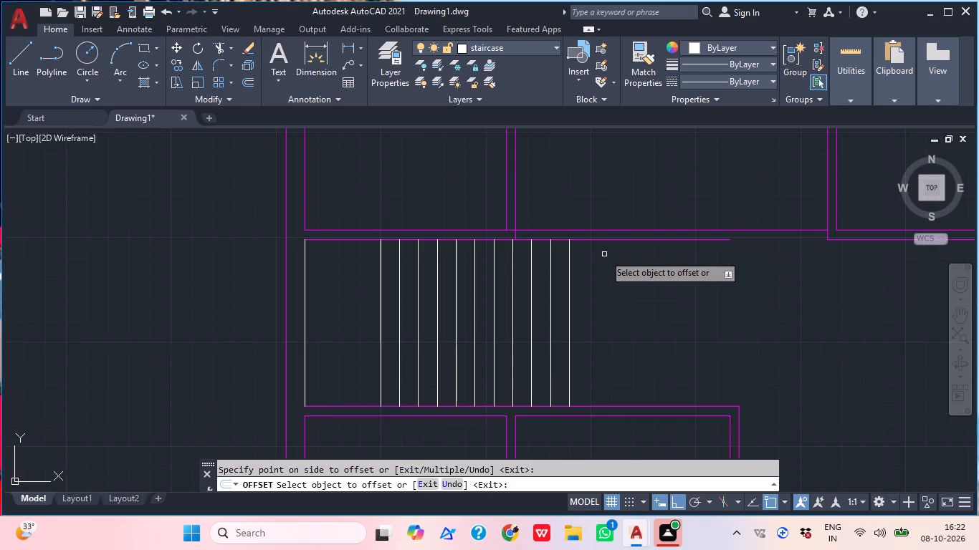
{"action": "key", "text": "Escape"}
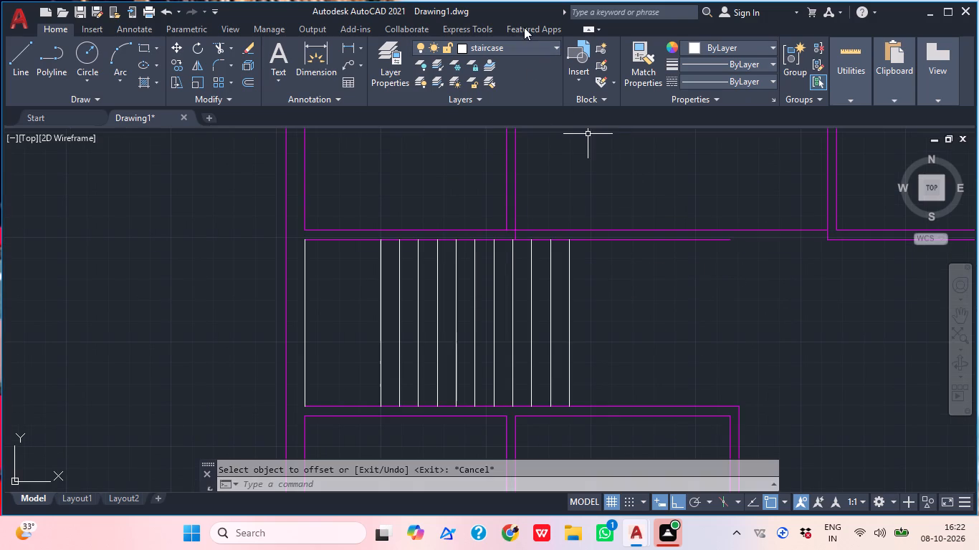
On the wall layer, draw a 9" vertical line from the easternmost tread's north end across the hall's north wall.
{"action": "left_click", "coordinate": [525, 45]}
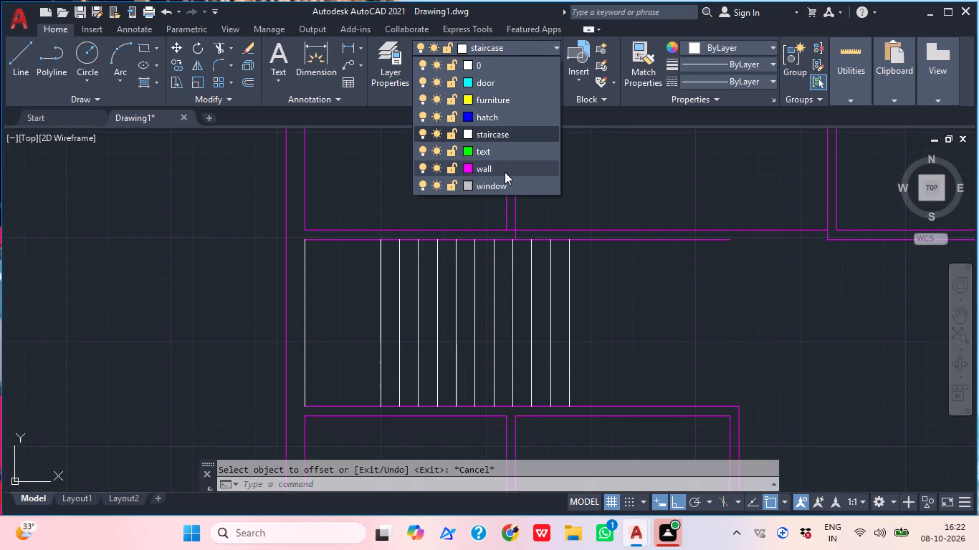
{"action": "left_click", "coordinate": [502, 170]}
{"action": "key", "text": "l"}
{"action": "key", "text": "space"}
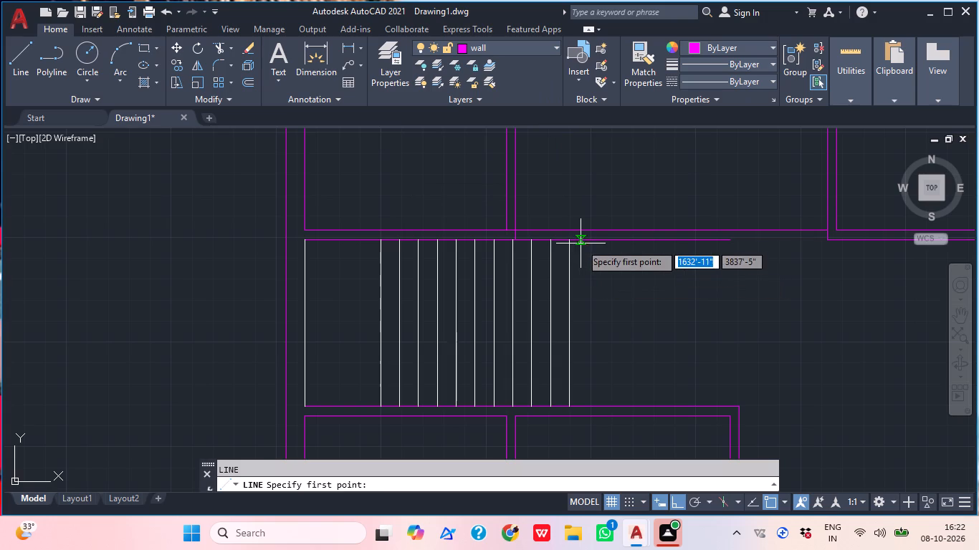
{"action": "left_click", "coordinate": [567, 243]}
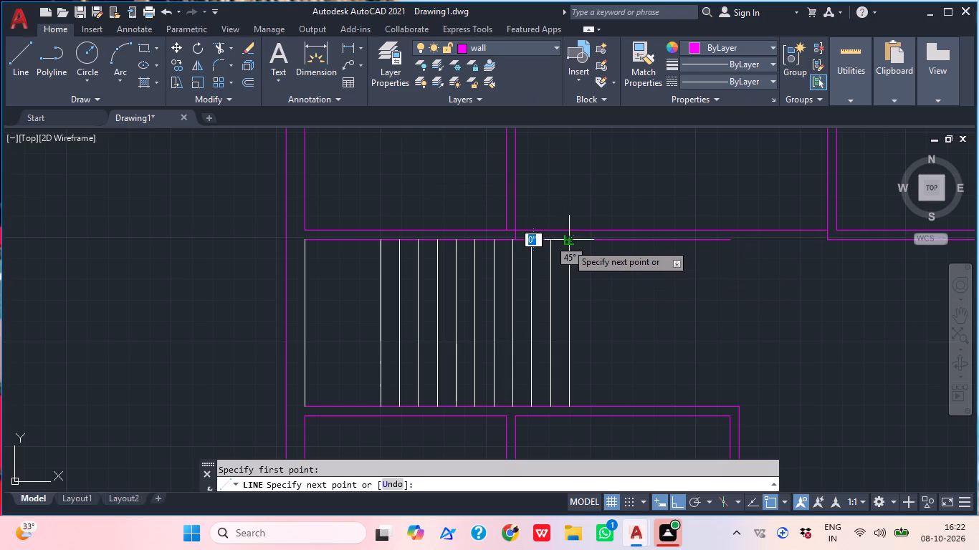
{"action": "scroll", "coordinate": [567, 243], "scroll_direction": "up", "scroll_amount": 3}
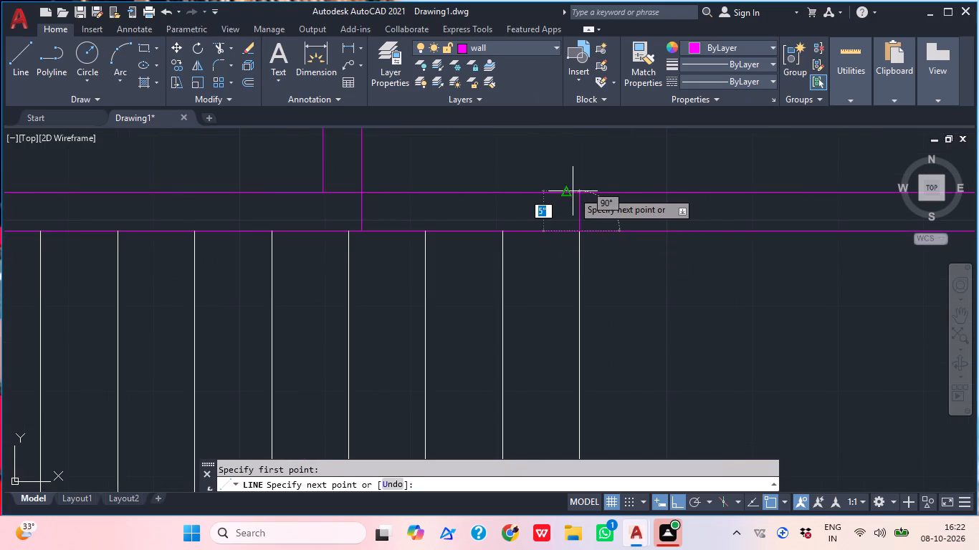
{"action": "left_click", "coordinate": [573, 191]}
{"action": "key", "text": "ctrl+z"}
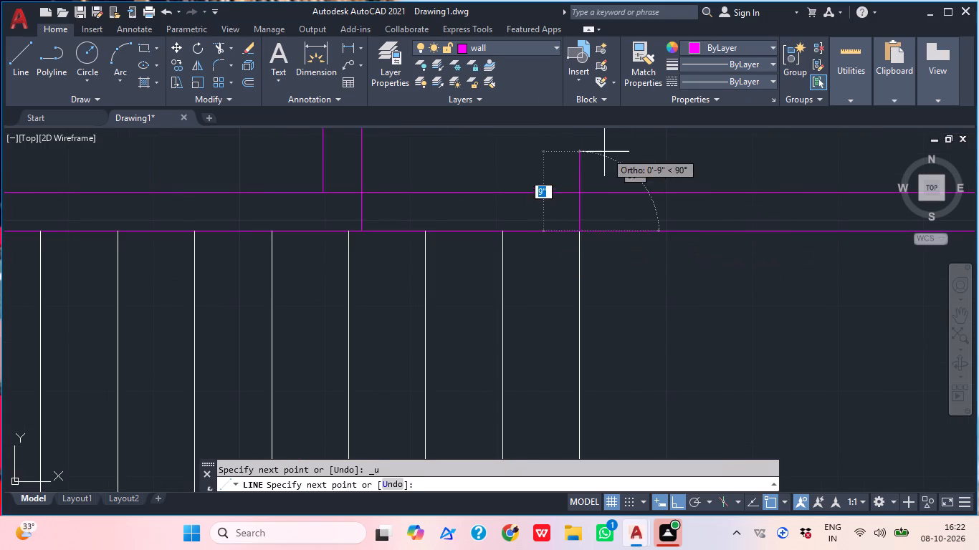
{"action": "left_click", "coordinate": [604, 152]}
{"action": "key", "text": "Escape"}
Trim both north wall lines east of the easternmost tread and the cross line's overhang above the wall.
{"action": "type", "text": "tr"}
{"action": "key", "text": "space"}
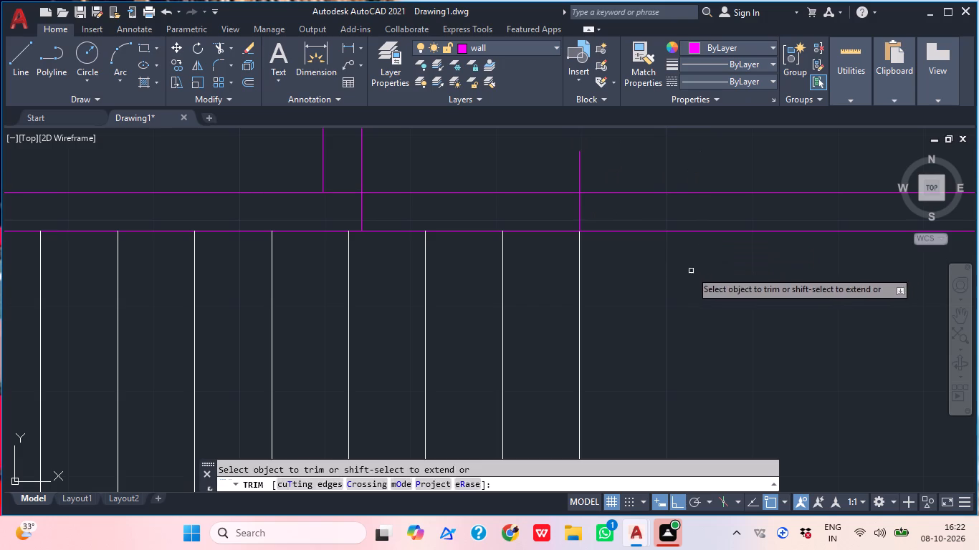
{"action": "left_click_drag", "start_coordinate": [687, 269], "coordinate": [679, 262]}
{"action": "left_click", "coordinate": [578, 156]}
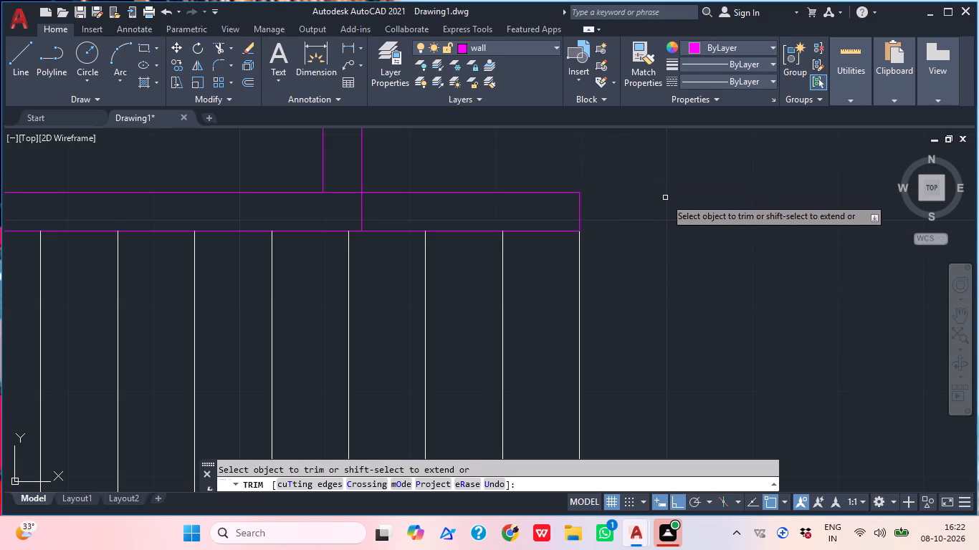
{"action": "key", "text": "Escape"}
Draw a short vertical wall line across the north wall thickness at the north end of the second-easternmost tread.
{"action": "middle_click_drag", "start_coordinate": [671, 266], "coordinate": [661, 181]}
{"action": "scroll", "coordinate": [661, 181], "scroll_direction": "down", "scroll_amount": 1}
{"action": "scroll", "coordinate": [661, 181], "scroll_direction": "up", "scroll_amount": 1}
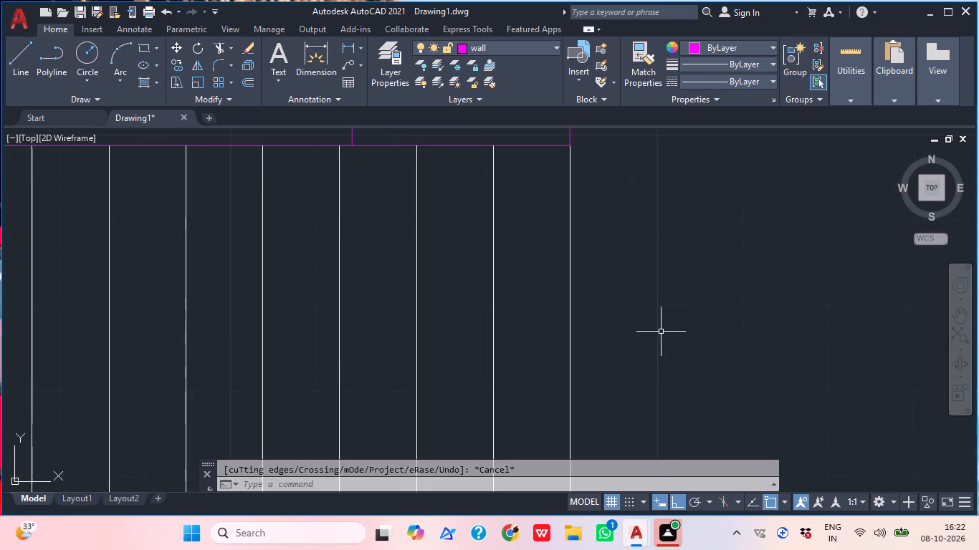
{"action": "scroll", "coordinate": [661, 335], "scroll_direction": "down", "scroll_amount": 2}
{"action": "middle_click_drag", "start_coordinate": [646, 405], "coordinate": [656, 225]}
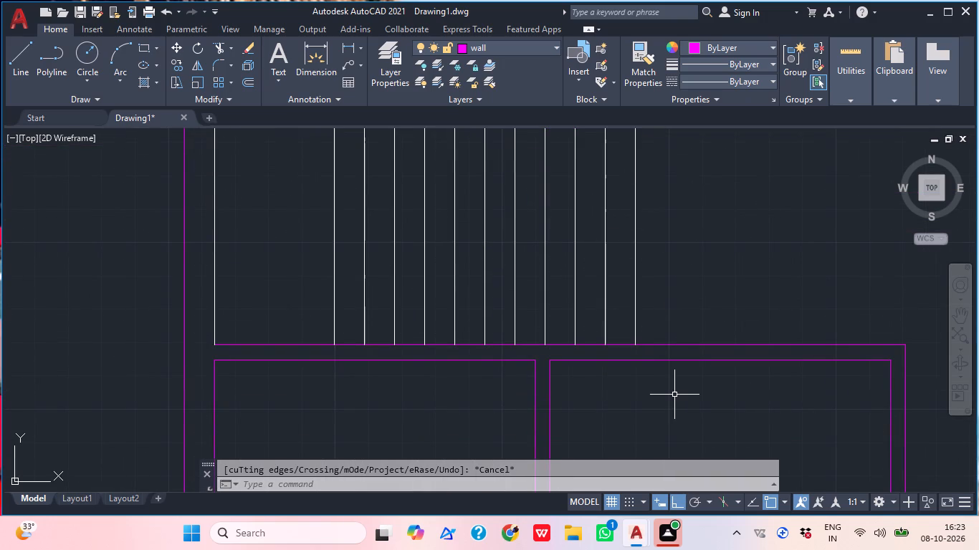
{"action": "middle_click_drag", "start_coordinate": [645, 351], "coordinate": [642, 390]}
{"action": "scroll", "coordinate": [642, 389], "scroll_direction": "down", "scroll_amount": 1}
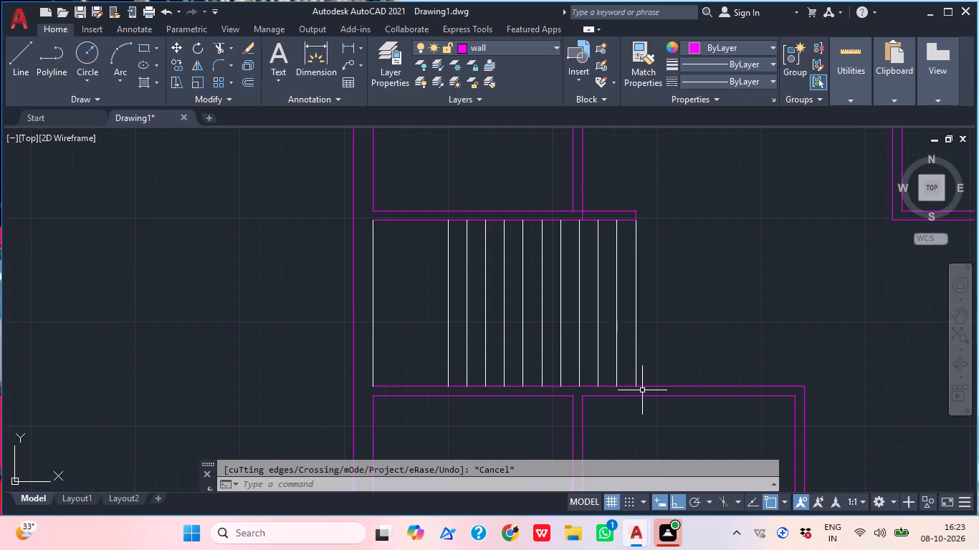
{"action": "middle_click", "coordinate": [634, 230]}
{"action": "scroll", "coordinate": [634, 228], "scroll_direction": "up", "scroll_amount": 3}
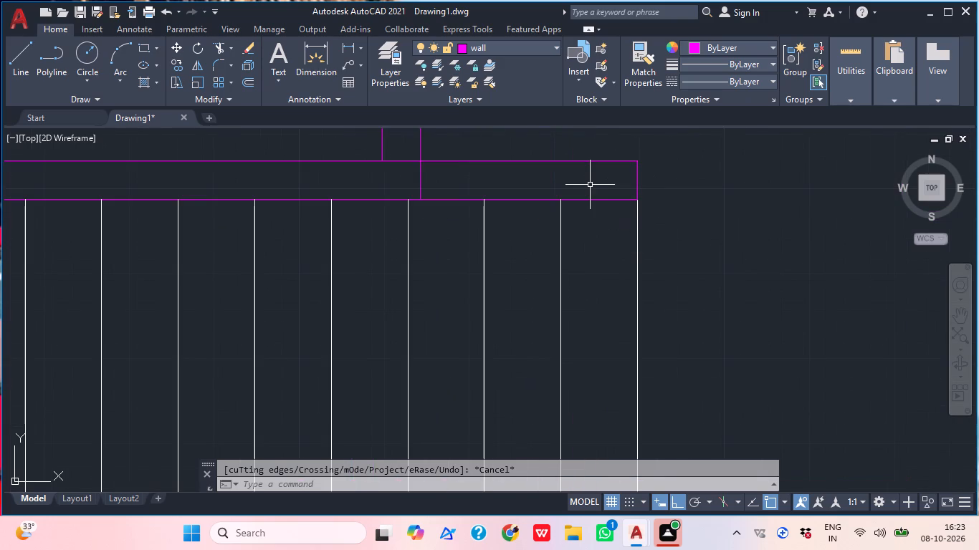
{"action": "type", "text": "l"}
{"action": "key", "text": "space"}
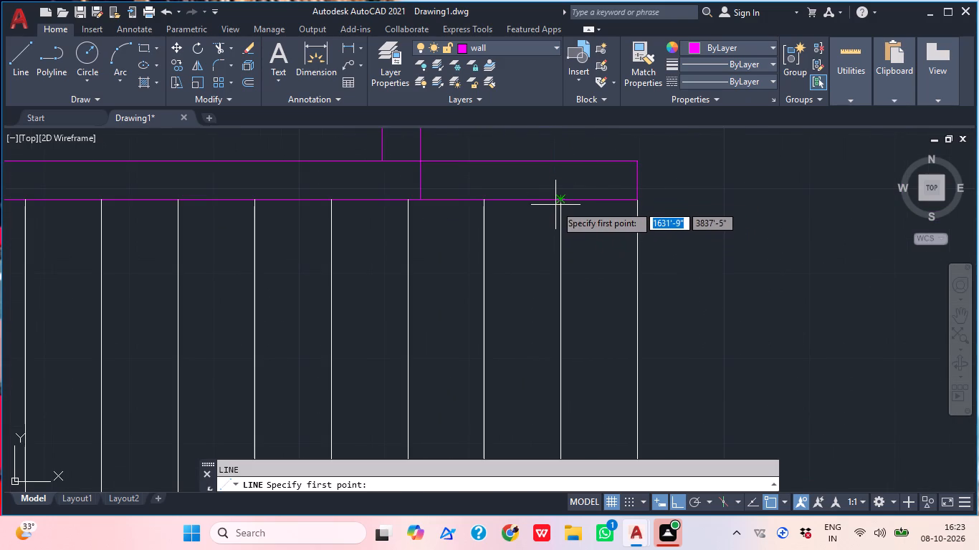
{"action": "left_click", "coordinate": [561, 200]}
{"action": "left_click", "coordinate": [562, 162]}
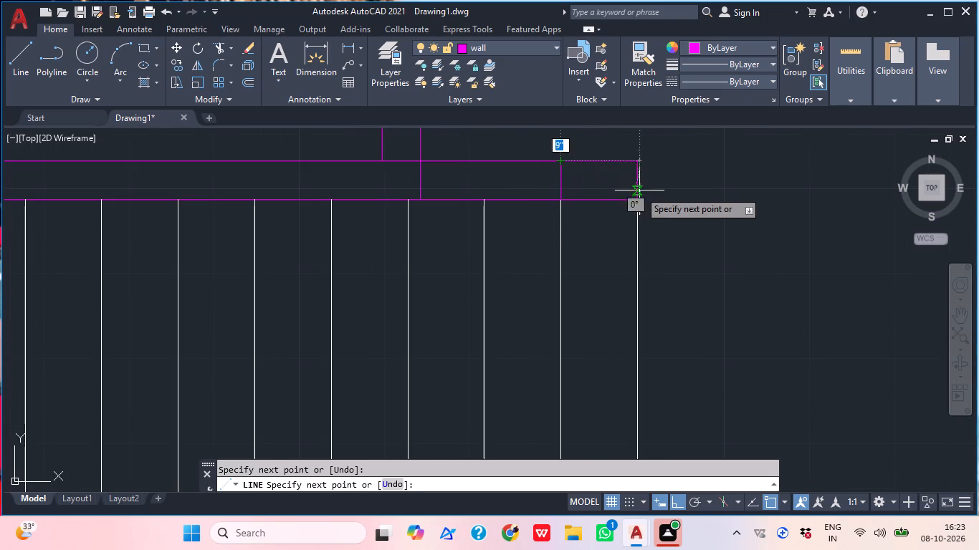
{"action": "key", "text": "Escape"}
Trim the north wall's outer line and its end line east of the new cross line, keeping the inner line.
{"action": "type", "text": "tr"}
{"action": "key", "text": "space"}
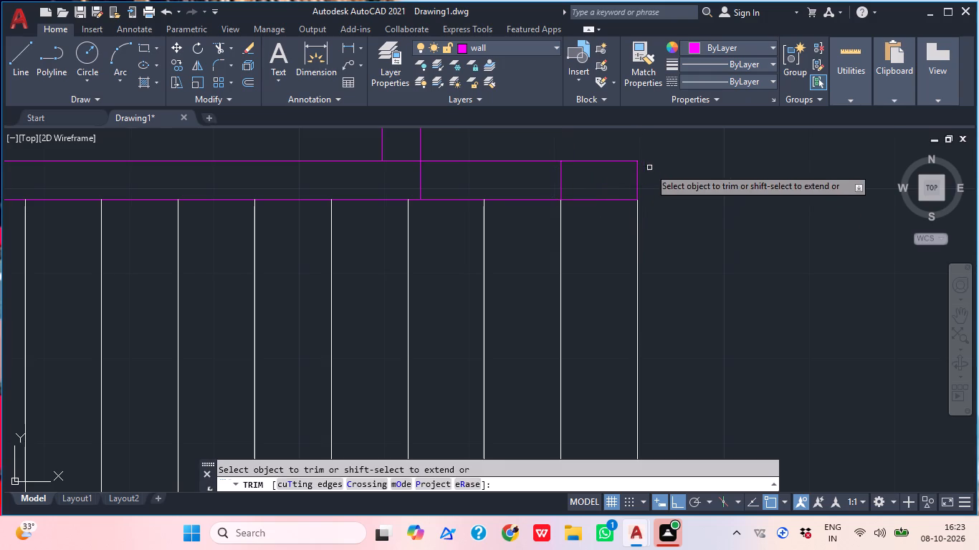
{"action": "left_click_drag", "start_coordinate": [650, 166], "coordinate": [641, 166]}
{"action": "left_click", "coordinate": [583, 147]}
{"action": "scroll", "coordinate": [663, 191], "scroll_direction": "down", "scroll_amount": 2}
{"action": "middle_click_drag", "start_coordinate": [674, 252], "coordinate": [622, 226]}
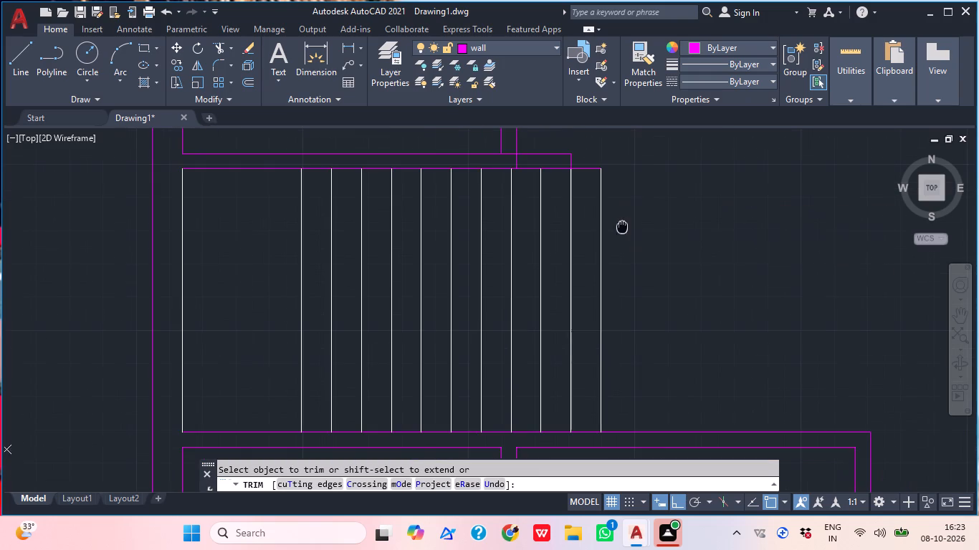
{"action": "key", "text": "Escape"}
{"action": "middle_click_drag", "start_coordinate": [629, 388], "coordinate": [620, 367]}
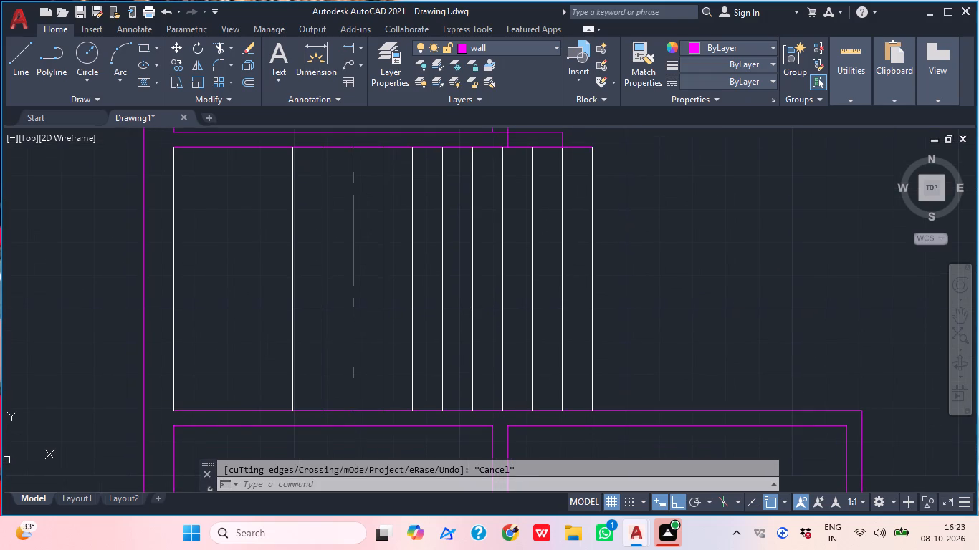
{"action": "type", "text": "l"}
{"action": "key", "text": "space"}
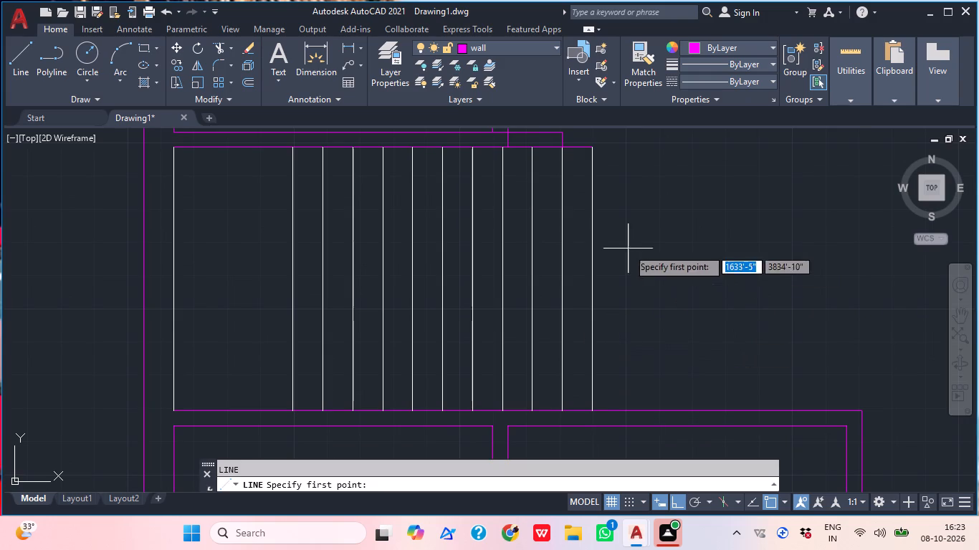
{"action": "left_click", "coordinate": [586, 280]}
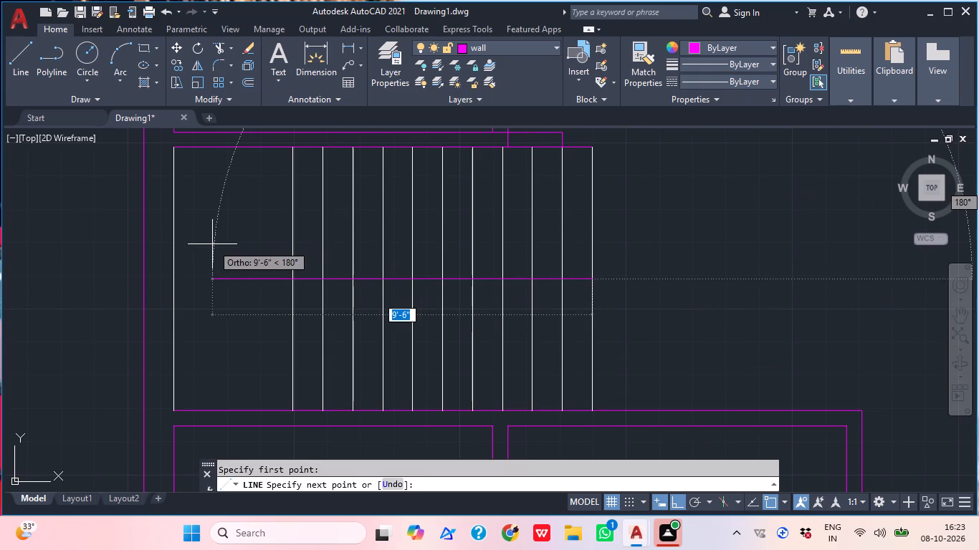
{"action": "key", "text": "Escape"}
On the staircase layer, draw a horizontal dividing line from the easternmost tread's midpoint to the westernmost tread.
{"action": "left_click", "coordinate": [512, 54]}
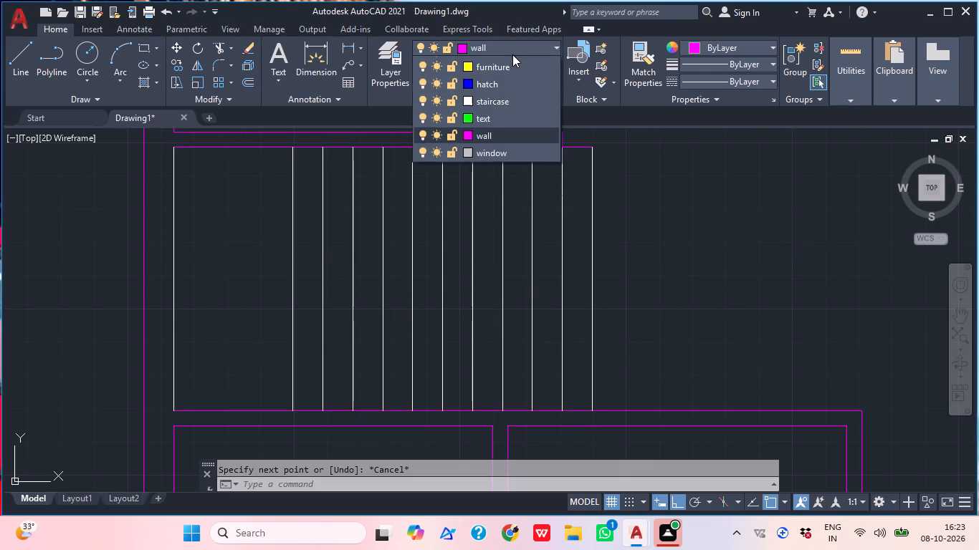
{"action": "left_click", "coordinate": [495, 135]}
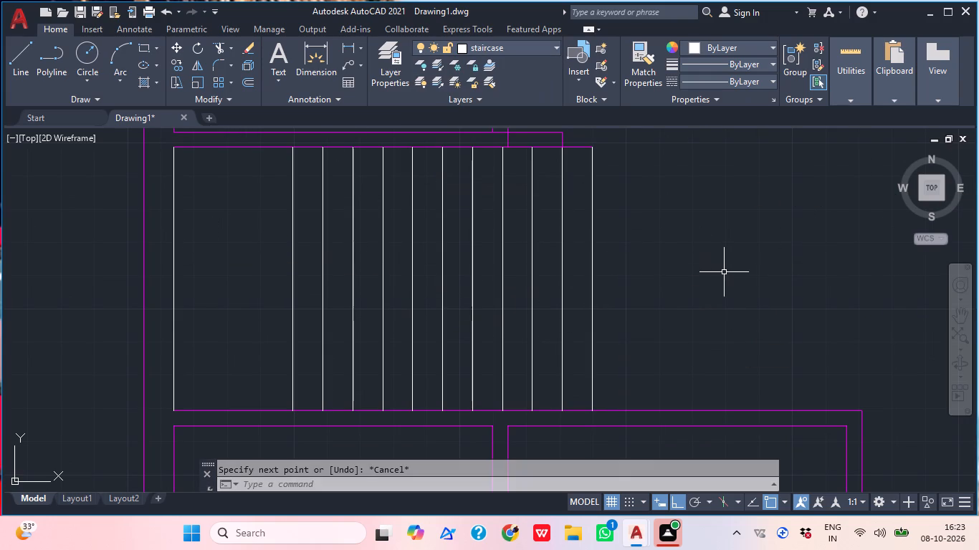
{"action": "type", "text": "l"}
{"action": "key", "text": "space"}
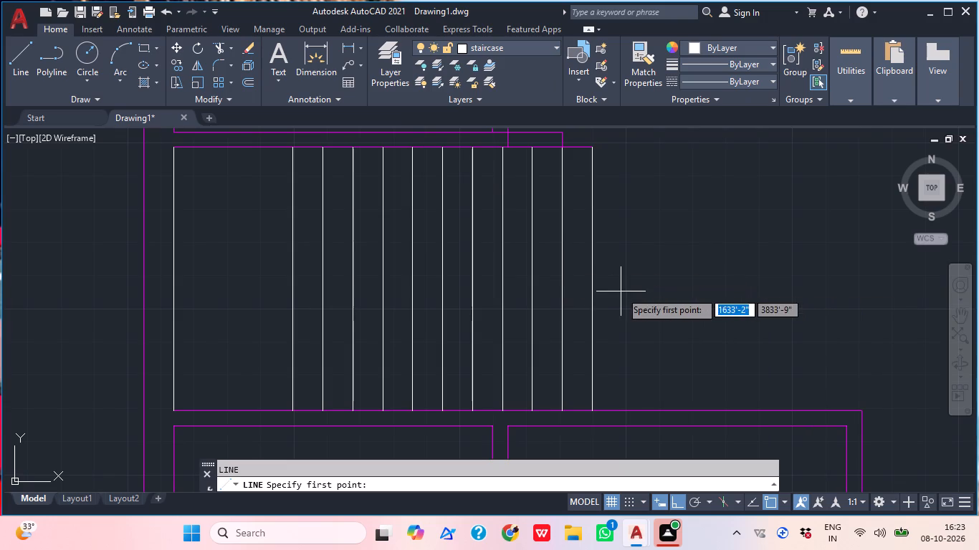
{"action": "left_click", "coordinate": [597, 282]}
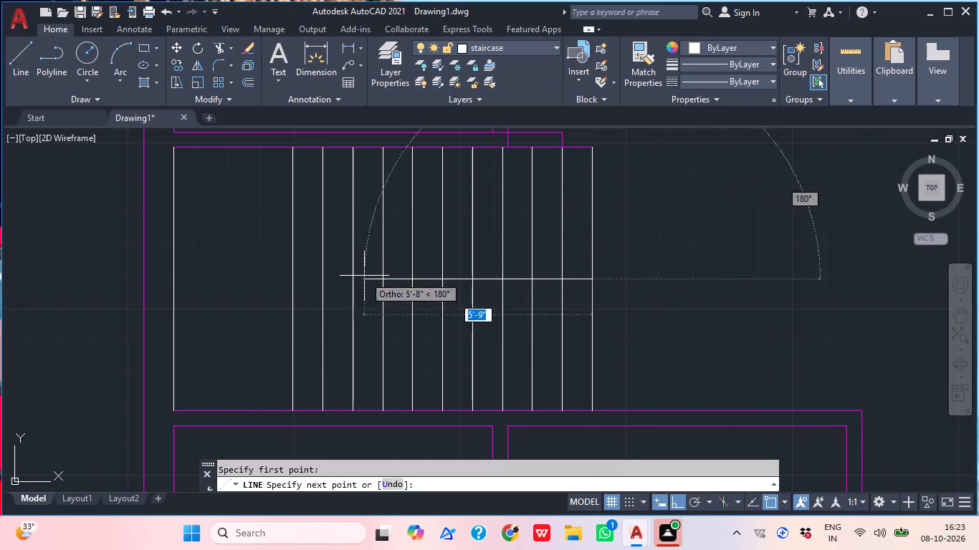
{"action": "left_click", "coordinate": [291, 275]}
{"action": "key", "text": "Escape"}
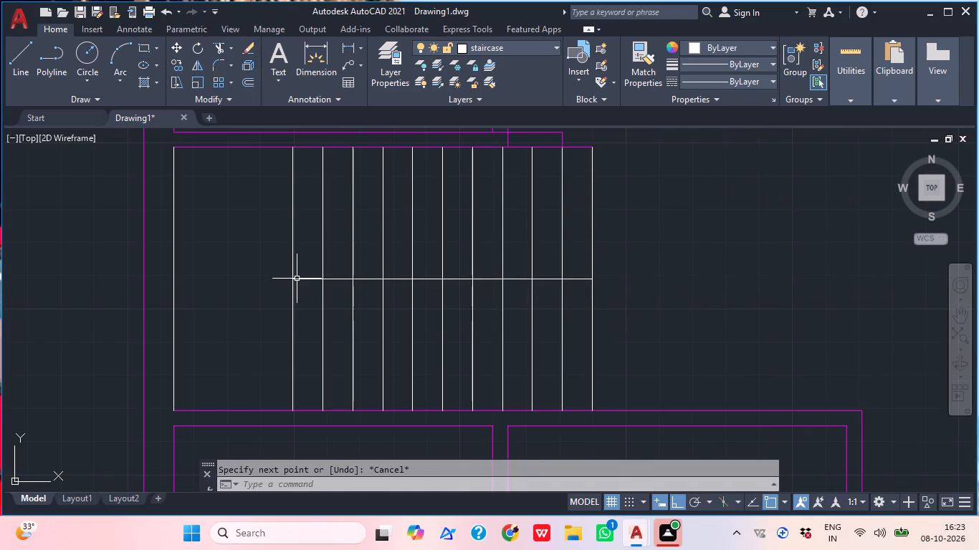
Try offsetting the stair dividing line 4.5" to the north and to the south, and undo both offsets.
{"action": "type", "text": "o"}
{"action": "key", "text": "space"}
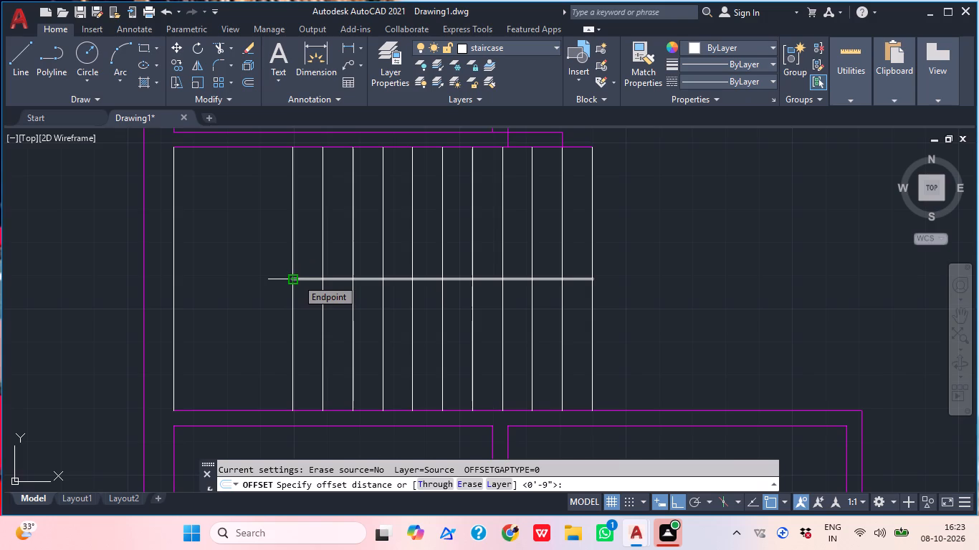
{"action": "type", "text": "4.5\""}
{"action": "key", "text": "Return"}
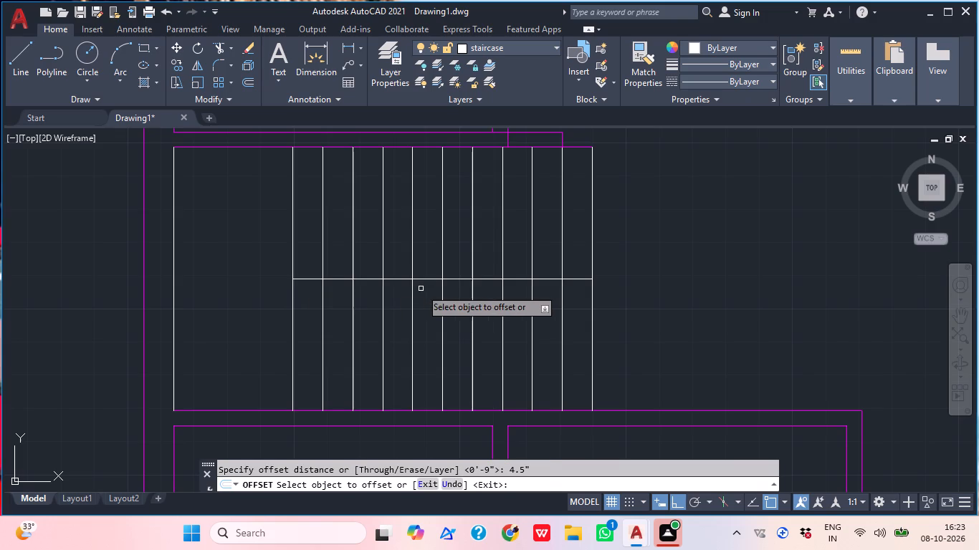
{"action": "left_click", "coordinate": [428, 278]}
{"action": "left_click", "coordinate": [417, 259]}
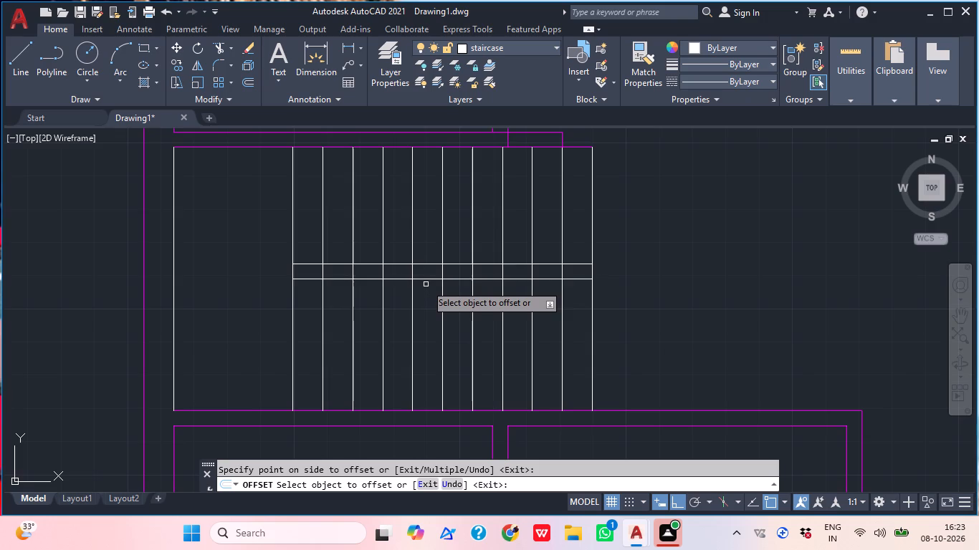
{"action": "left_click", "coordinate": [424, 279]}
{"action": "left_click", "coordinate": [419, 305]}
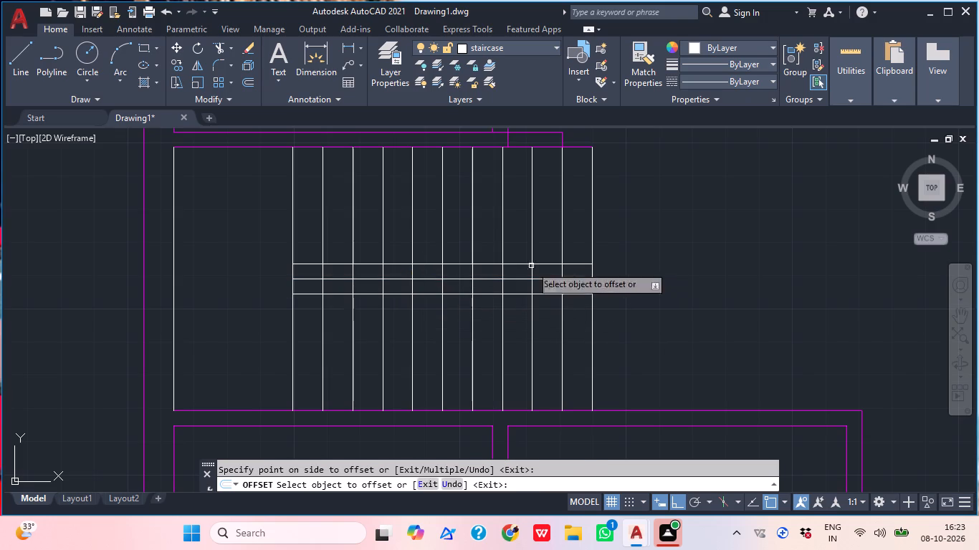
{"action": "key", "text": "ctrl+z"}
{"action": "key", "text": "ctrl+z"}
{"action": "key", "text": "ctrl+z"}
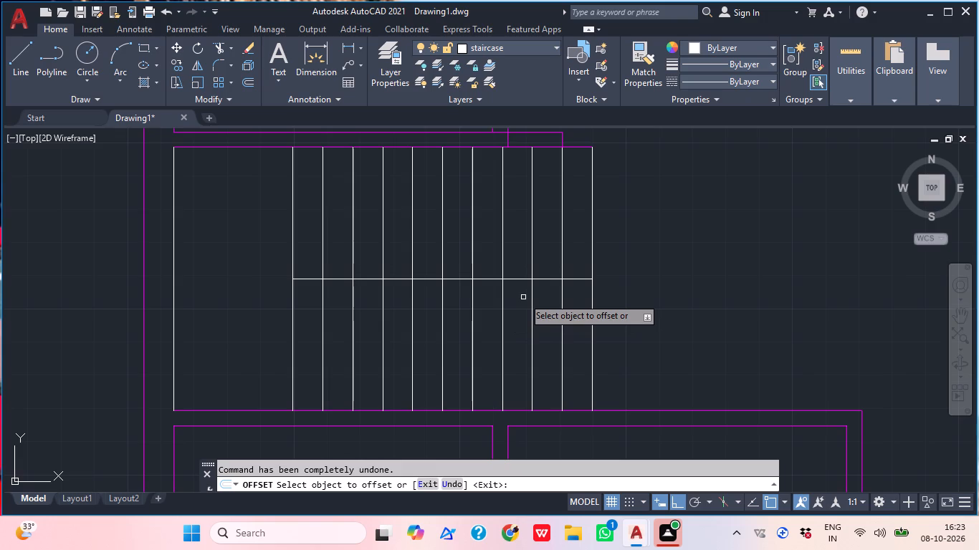
Offset the stair dividing line 4.5" to the north and 4.5" to the south.
{"action": "type", "text": "4.6"}
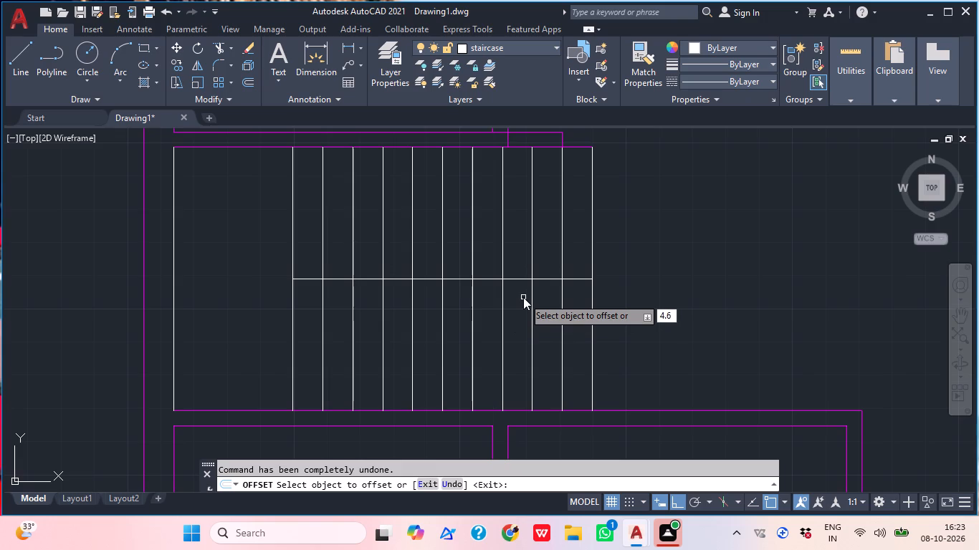
{"action": "key", "text": "BackSpace"}
{"action": "type", "text": "5\""}
{"action": "key", "text": "Return"}
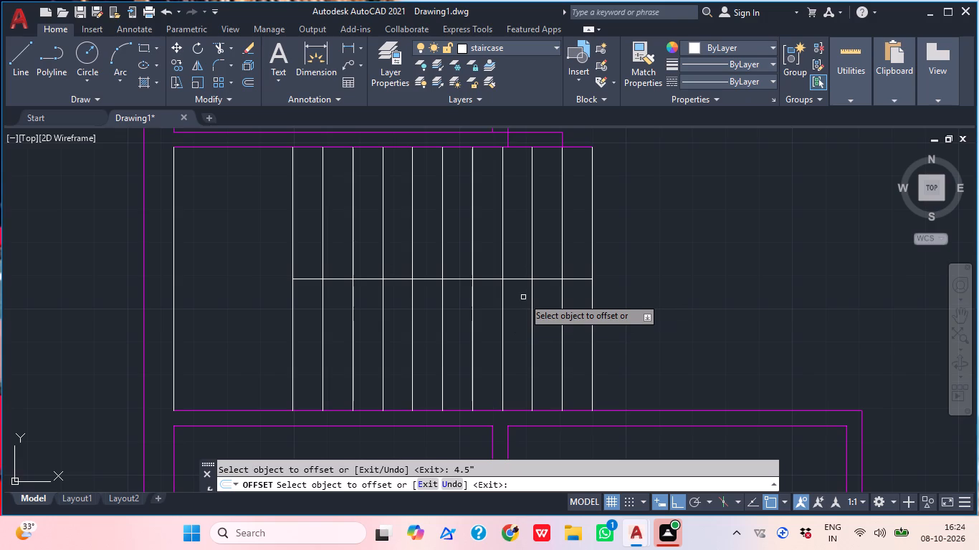
{"action": "left_click", "coordinate": [516, 279]}
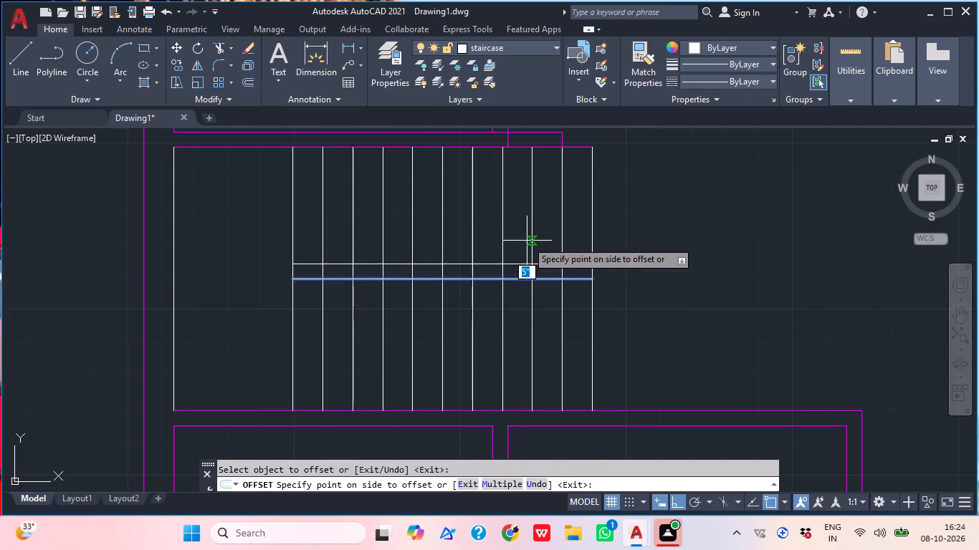
{"action": "left_click", "coordinate": [527, 241]}
{"action": "left_click", "coordinate": [516, 279]}
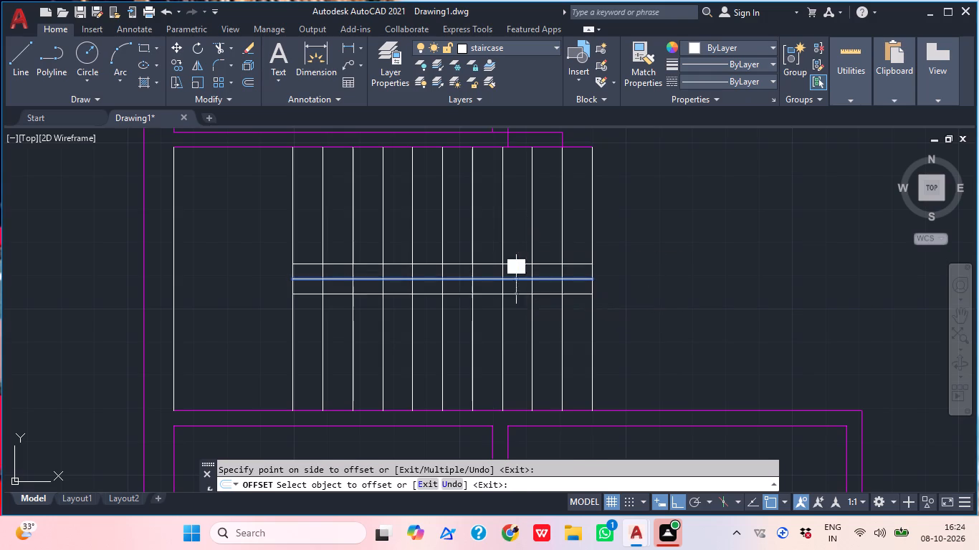
{"action": "left_click", "coordinate": [517, 314]}
{"action": "key", "text": "Escape"}
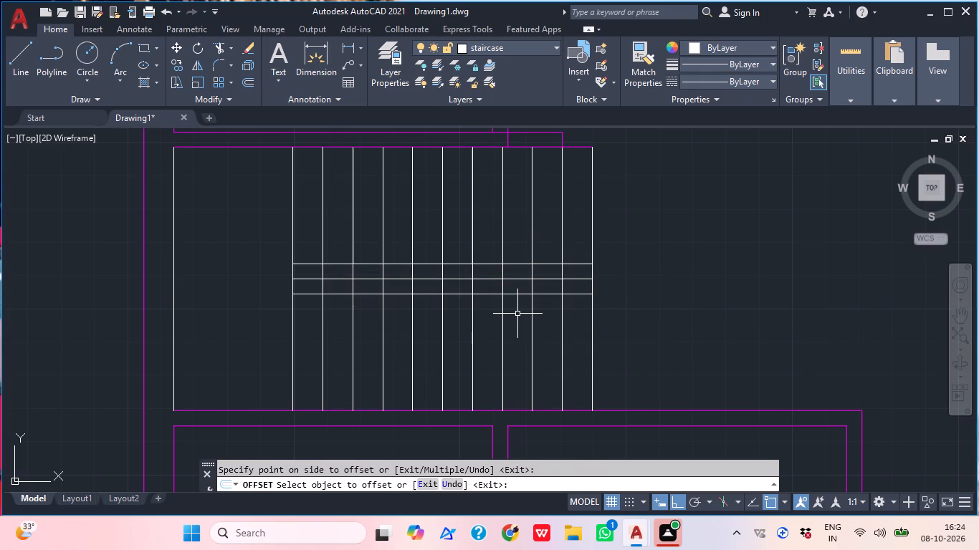
Clear the gap between the two offset lines by trimming away all tread segments and the original dividing line.
{"action": "type", "text": "tr"}
{"action": "key", "text": "space"}
{"action": "key", "text": "Escape"}
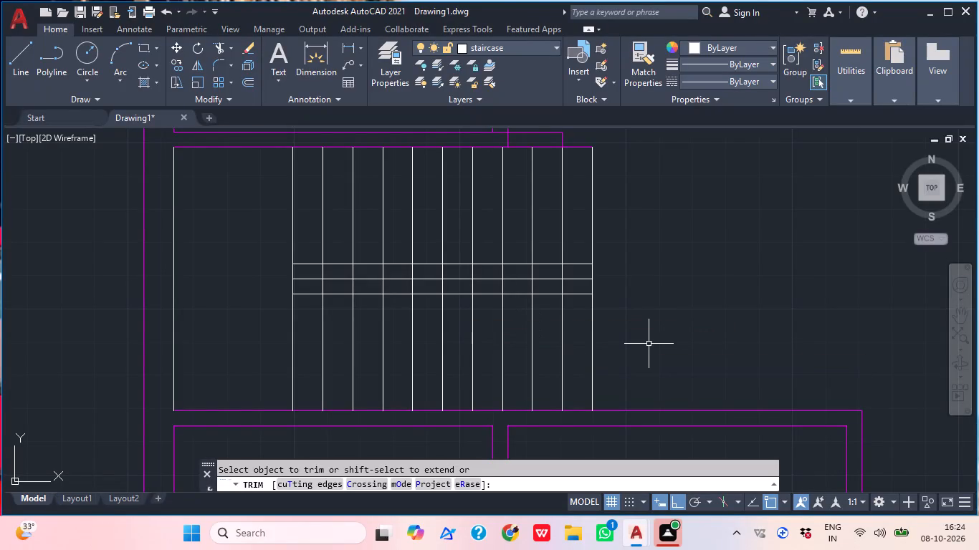
{"action": "type", "text": "tr"}
{"action": "key", "text": "space"}
{"action": "left_click", "coordinate": [269, 279]}
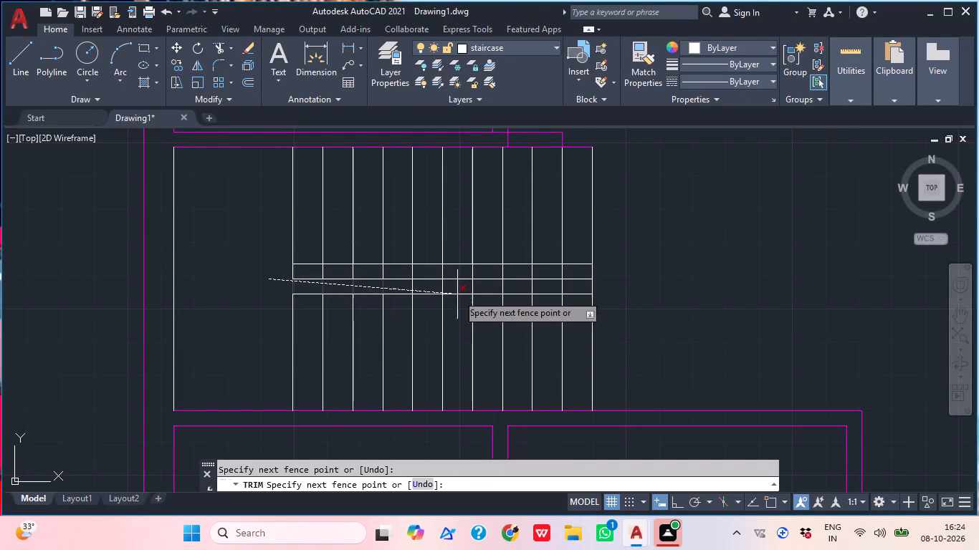
{"action": "left_click", "coordinate": [624, 289]}
{"action": "left_click", "coordinate": [611, 279]}
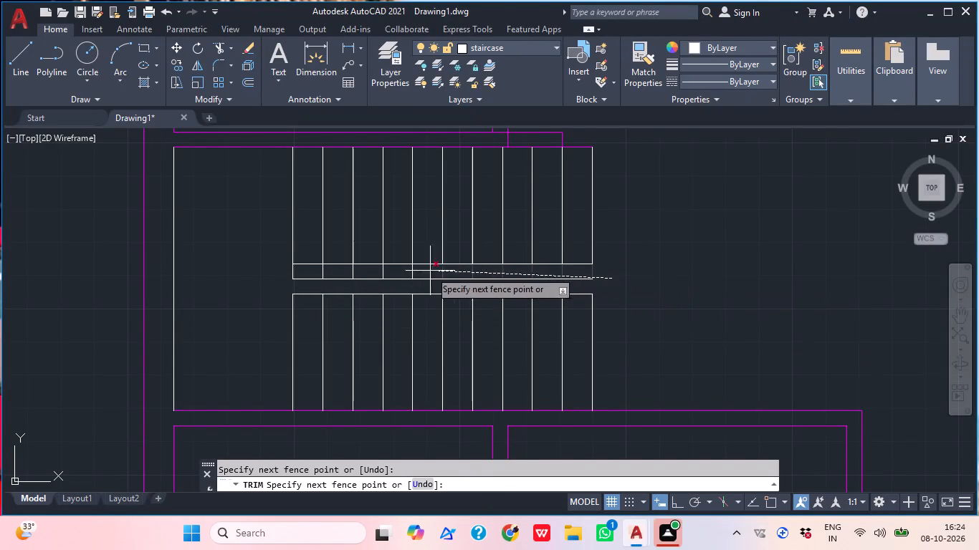
{"action": "left_click", "coordinate": [270, 268]}
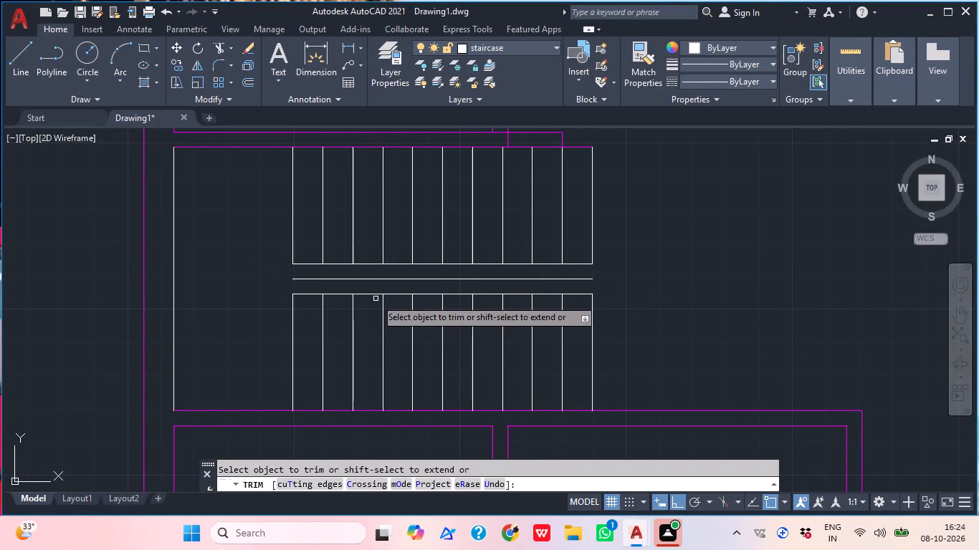
{"action": "left_click", "coordinate": [426, 285]}
{"action": "left_click", "coordinate": [409, 271]}
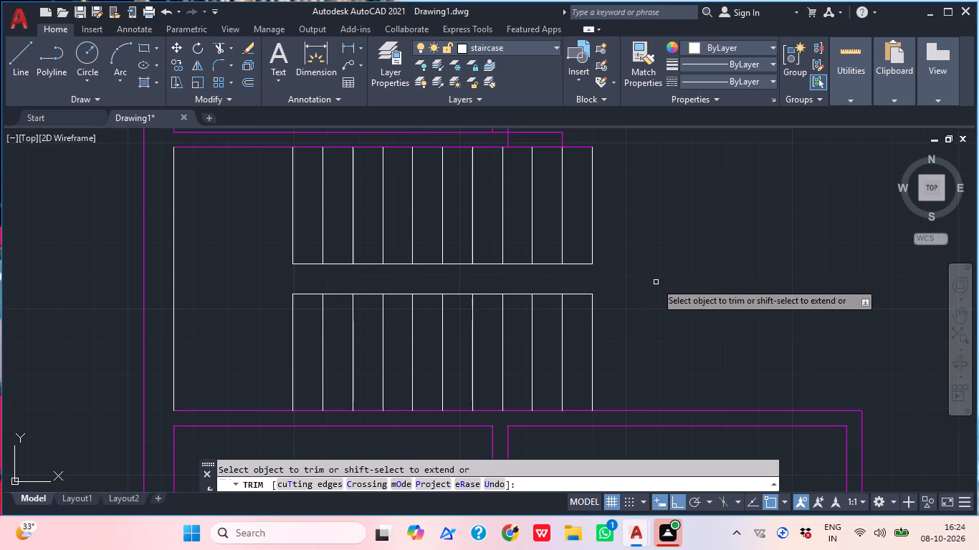
{"action": "key", "text": "Escape"}
Draw a short vertical line closing the east end of the gap between the two stair flights.
{"action": "type", "text": "l"}
{"action": "key", "text": "space"}
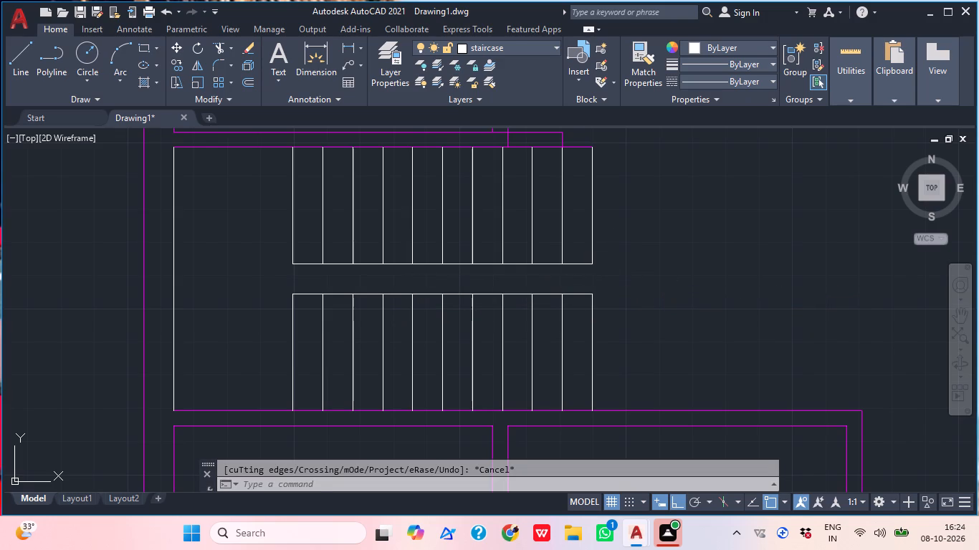
{"action": "left_click", "coordinate": [593, 268]}
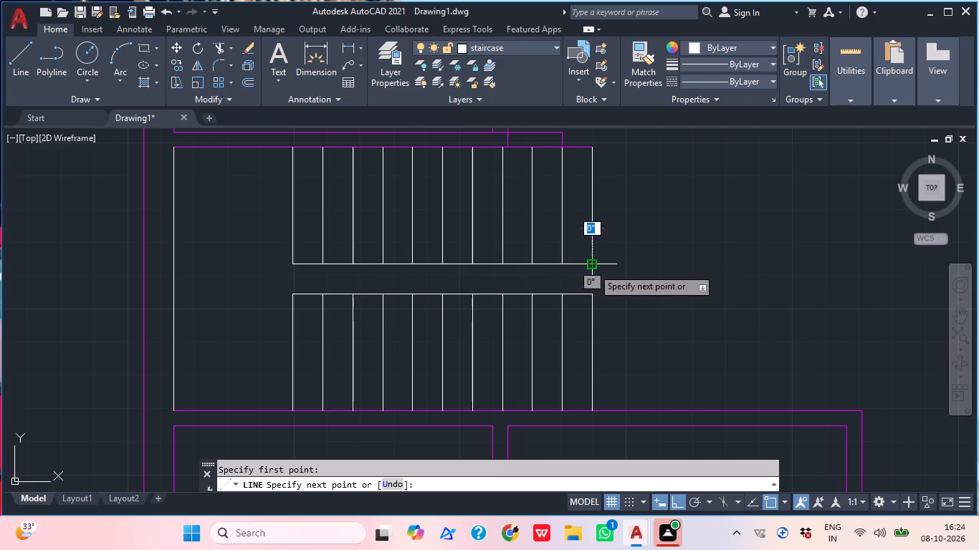
{"action": "left_click", "coordinate": [595, 294]}
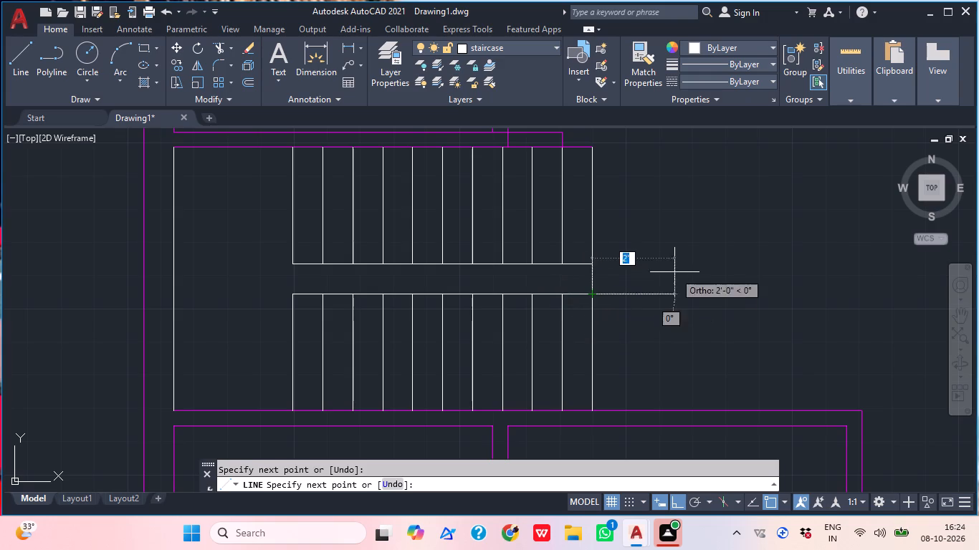
{"action": "key", "text": "Escape"}
Trim away the northern flight's easternmost tread and the north wall line's overhang east of the wall end.
{"action": "type", "text": "tr"}
{"action": "key", "text": "space"}
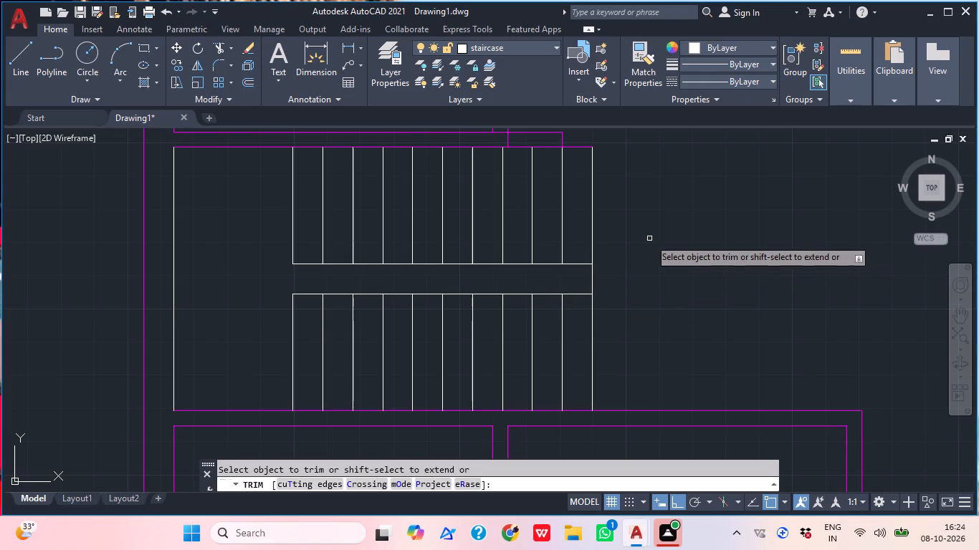
{"action": "left_click", "coordinate": [649, 238]}
{"action": "left_click", "coordinate": [586, 221]}
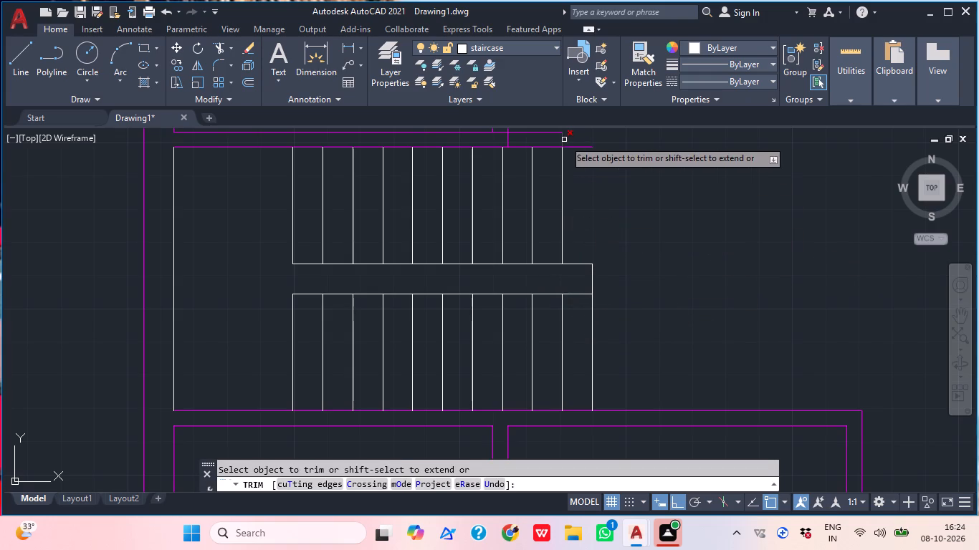
{"action": "left_click", "coordinate": [576, 150]}
{"action": "left_click", "coordinate": [574, 141]}
{"action": "key", "text": "Escape"}
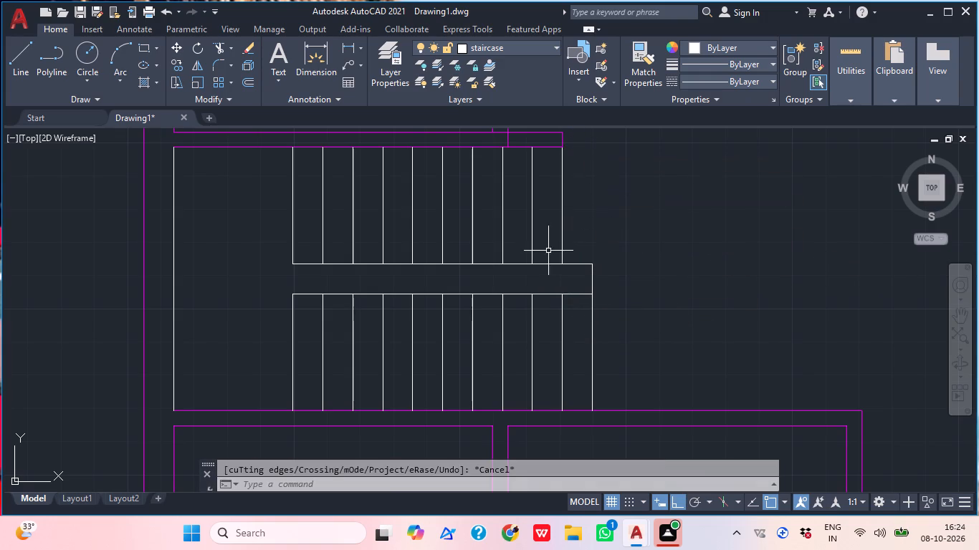
Extend the southern flight's westernmost tread north to the upper flight's edge, closing the gap's west end.
{"action": "scroll", "coordinate": [545, 317], "scroll_direction": "down", "scroll_amount": 2}
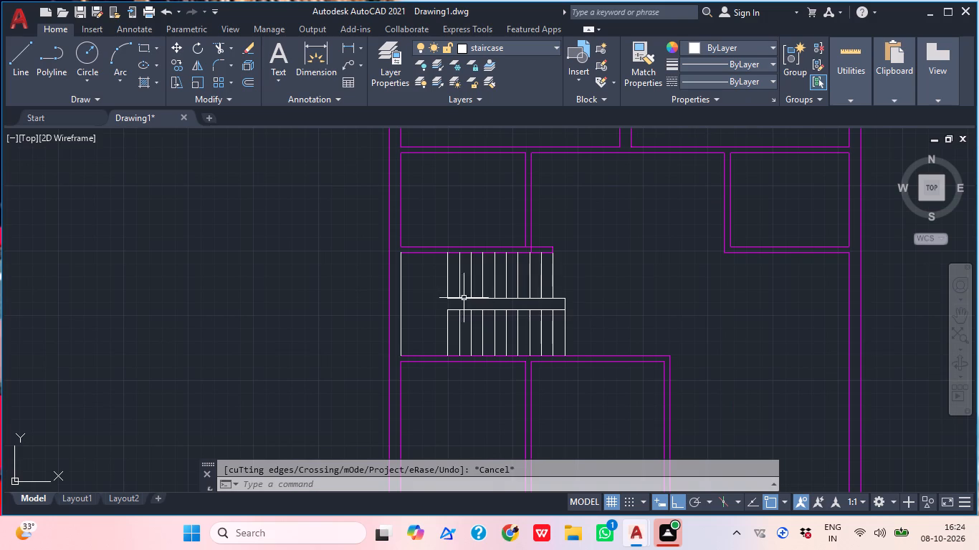
{"action": "scroll", "coordinate": [460, 298], "scroll_direction": "up", "scroll_amount": 1}
{"action": "type", "text": "ex"}
{"action": "key", "text": "space"}
{"action": "left_click", "coordinate": [434, 332]}
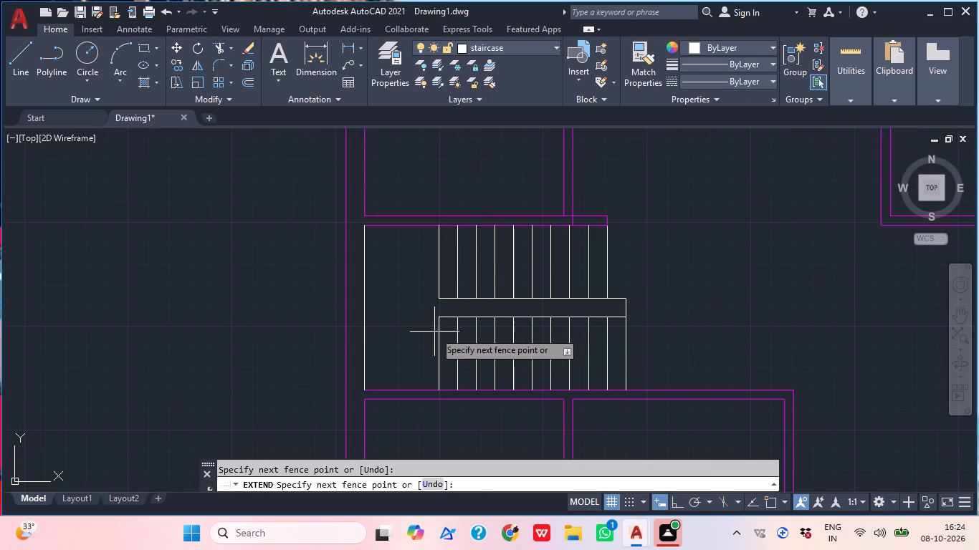
{"action": "left_click", "coordinate": [439, 325]}
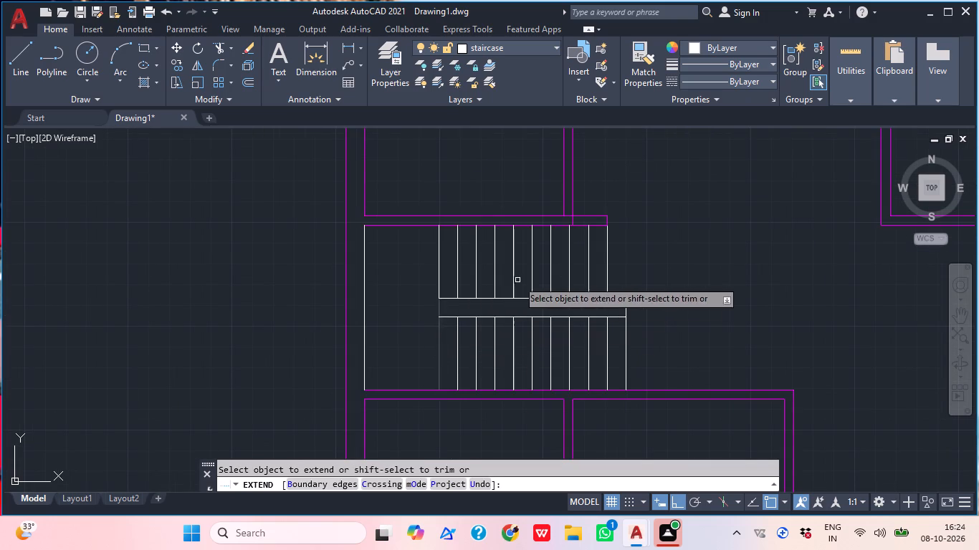
{"action": "key", "text": "Escape"}
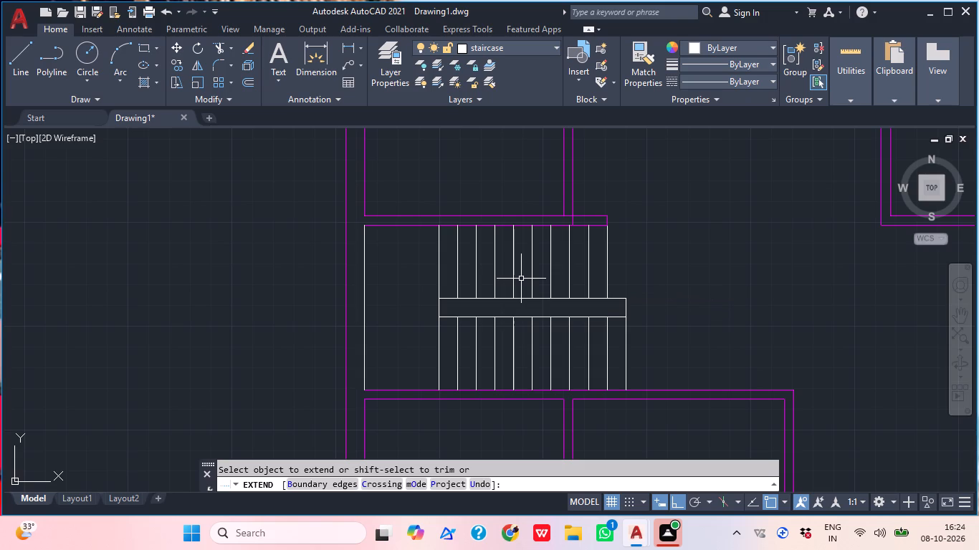
Draw two crossing diagonal lines between opposite corners of the narrow gap between the stair flights.
{"action": "type", "text": "l"}
{"action": "key", "text": "space"}
{"action": "scroll", "coordinate": [517, 280], "scroll_direction": "up", "scroll_amount": 2}
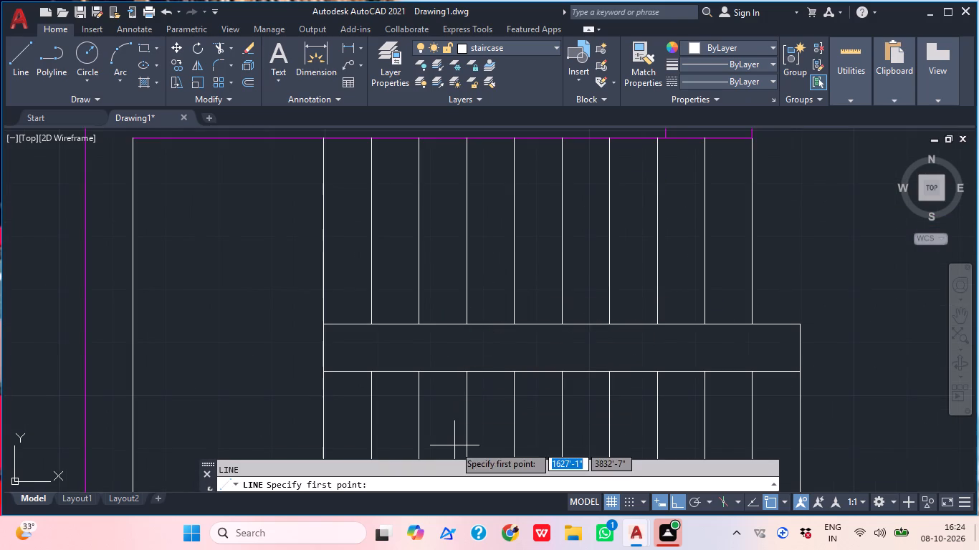
{"action": "left_click", "coordinate": [328, 324]}
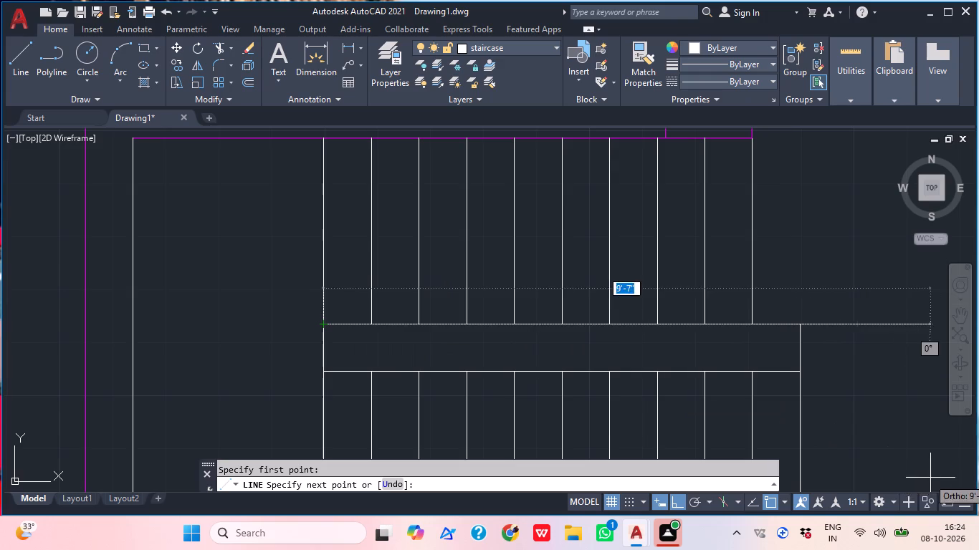
{"action": "left_click", "coordinate": [799, 375]}
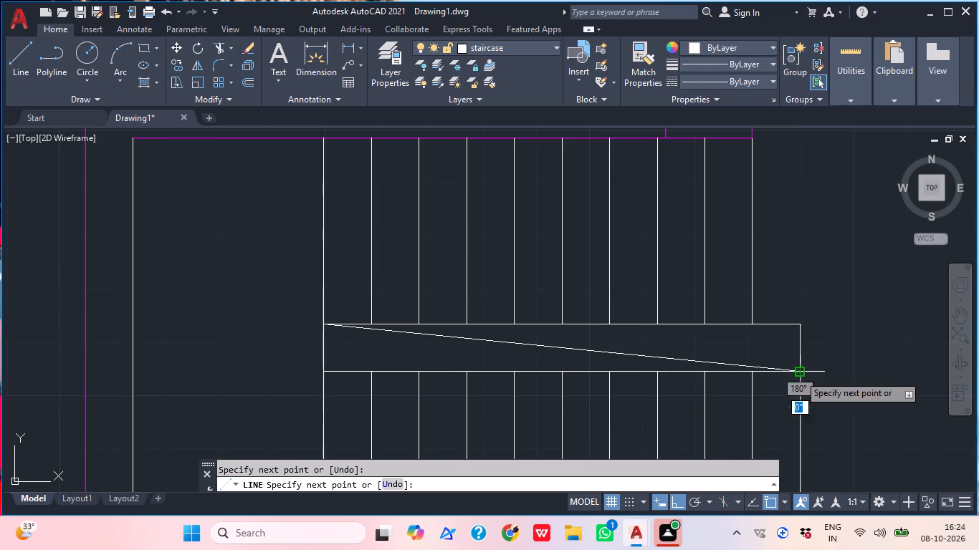
{"action": "key", "text": "Escape"}
{"action": "type", "text": "l"}
{"action": "key", "text": "space"}
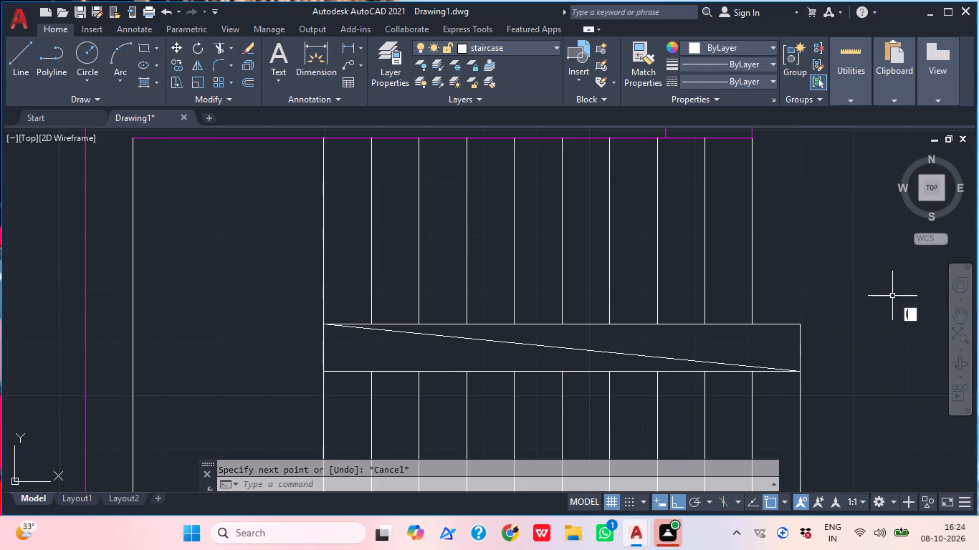
{"action": "left_click", "coordinate": [321, 371]}
{"action": "left_click", "coordinate": [799, 323]}
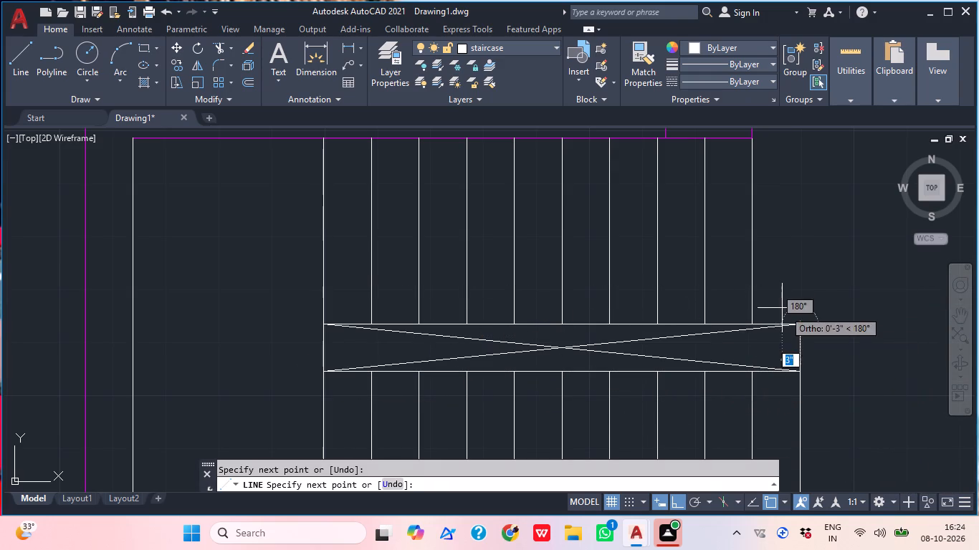
{"action": "key", "text": "Escape"}
Draw the stair direction line from the southern flight about 5'-6" west to the landing, north, and east into the northern flight.
{"action": "scroll", "coordinate": [703, 306], "scroll_direction": "down", "scroll_amount": 3}
{"action": "middle_click_drag", "start_coordinate": [686, 333], "coordinate": [597, 314]}
{"action": "scroll", "coordinate": [597, 314], "scroll_direction": "up", "scroll_amount": 1}
{"action": "middle_click_drag", "start_coordinate": [634, 294], "coordinate": [629, 294]}
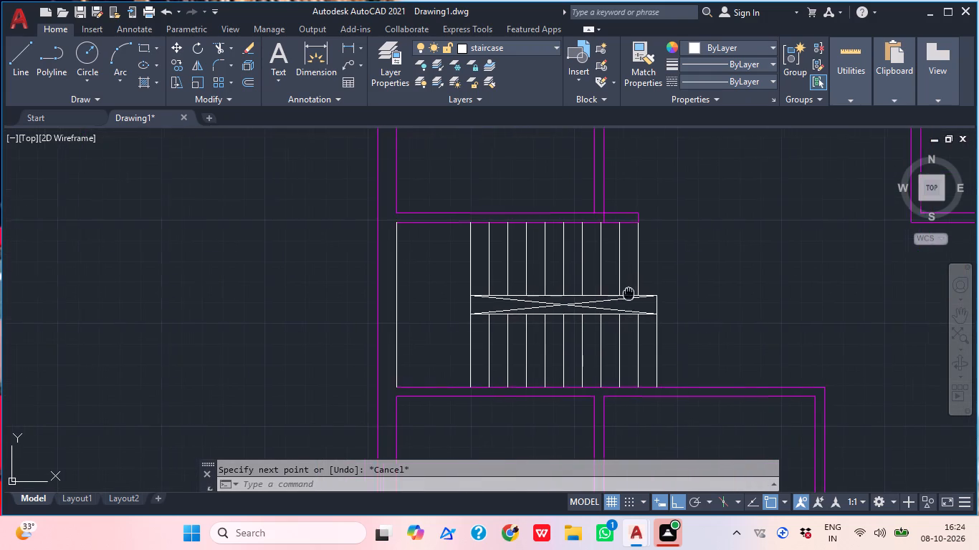
{"action": "middle_click_drag", "start_coordinate": [629, 294], "coordinate": [603, 291]}
{"action": "scroll", "coordinate": [571, 346], "scroll_direction": "up", "scroll_amount": 1}
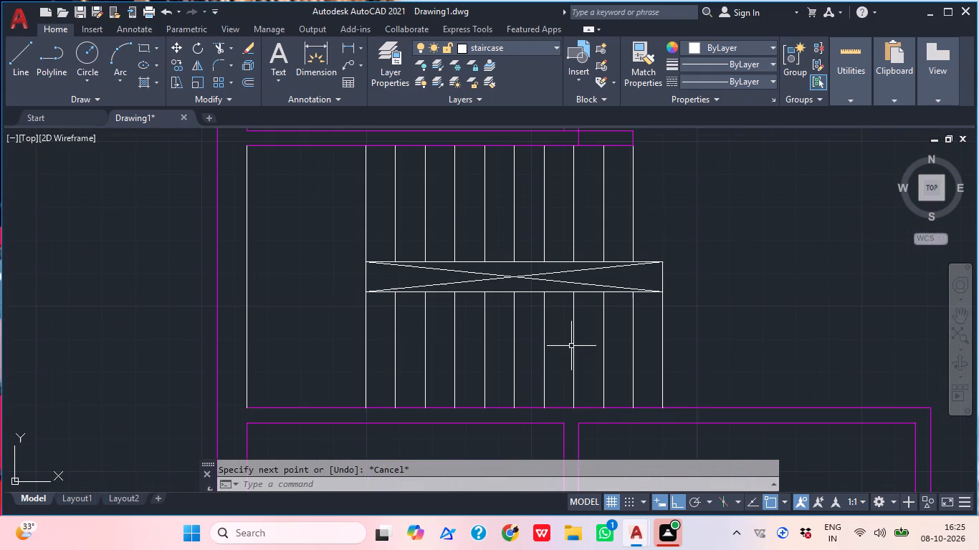
{"action": "type", "text": "l"}
{"action": "key", "text": "space"}
{"action": "left_click", "coordinate": [553, 350]}
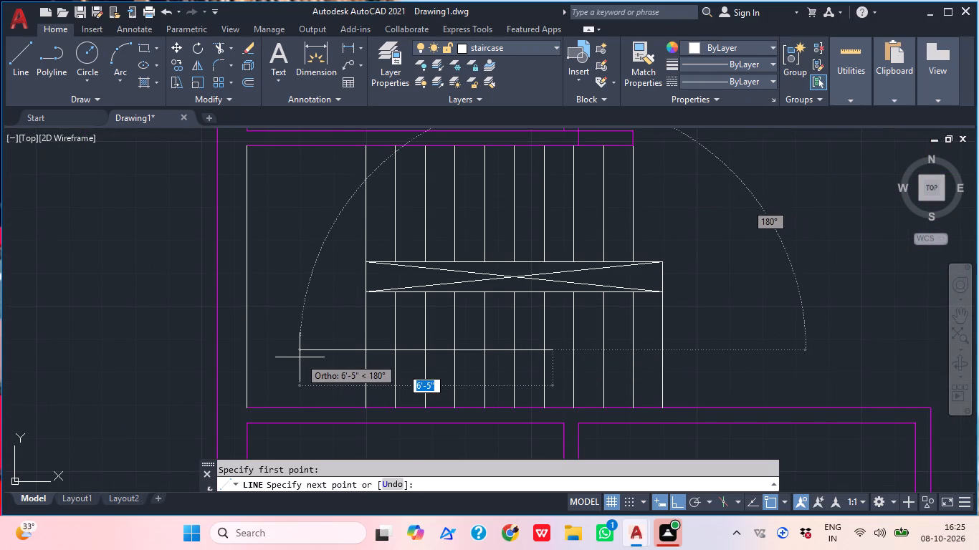
{"action": "left_click", "coordinate": [335, 350]}
{"action": "left_click", "coordinate": [340, 203]}
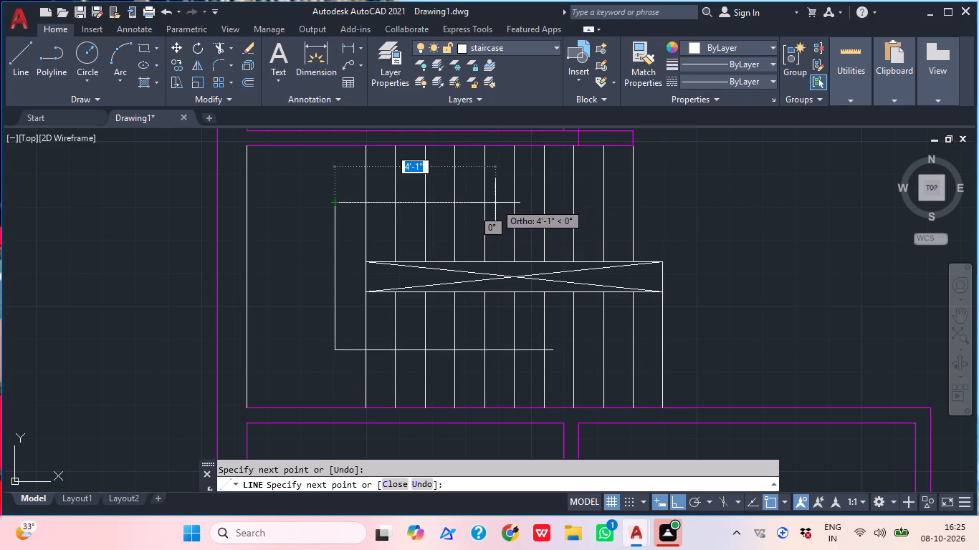
{"action": "scroll", "coordinate": [485, 207], "scroll_direction": "up", "scroll_amount": 2}
{"action": "left_click", "coordinate": [439, 200]}
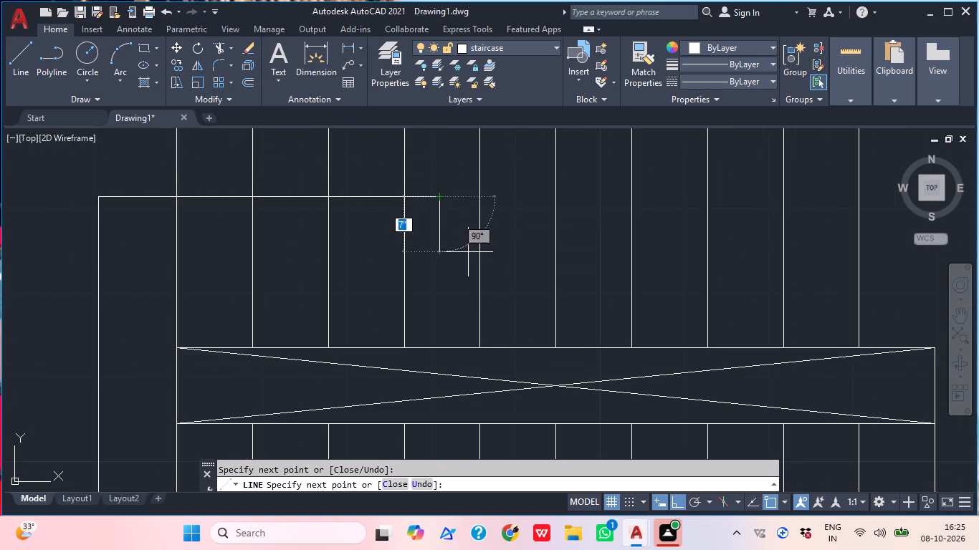
{"action": "key", "text": "Escape"}
Draw an arrowhead base about 4" tall across the direction line's northern end, and a short centre line east to the tip.
{"action": "type", "text": "l"}
{"action": "key", "text": "space"}
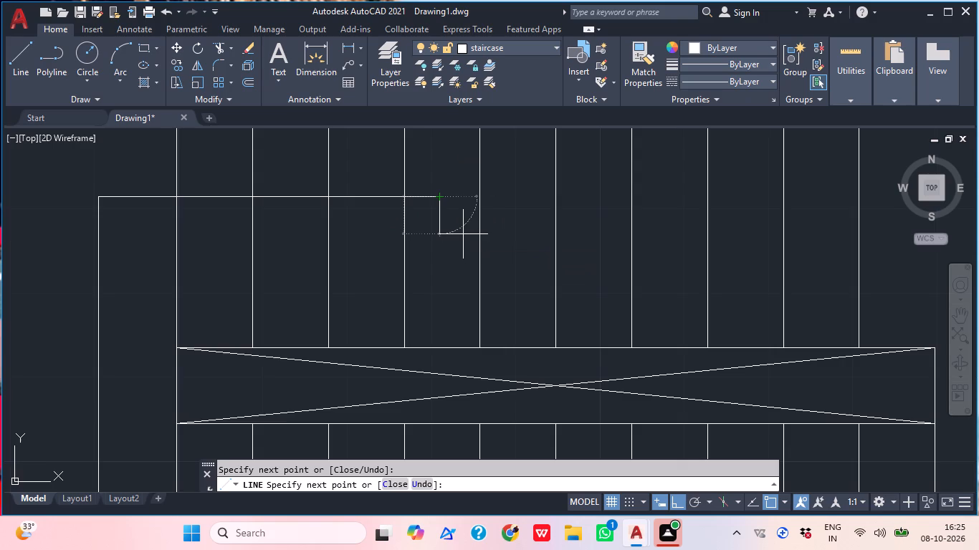
{"action": "left_click", "coordinate": [442, 199]}
{"action": "left_click", "coordinate": [442, 179]}
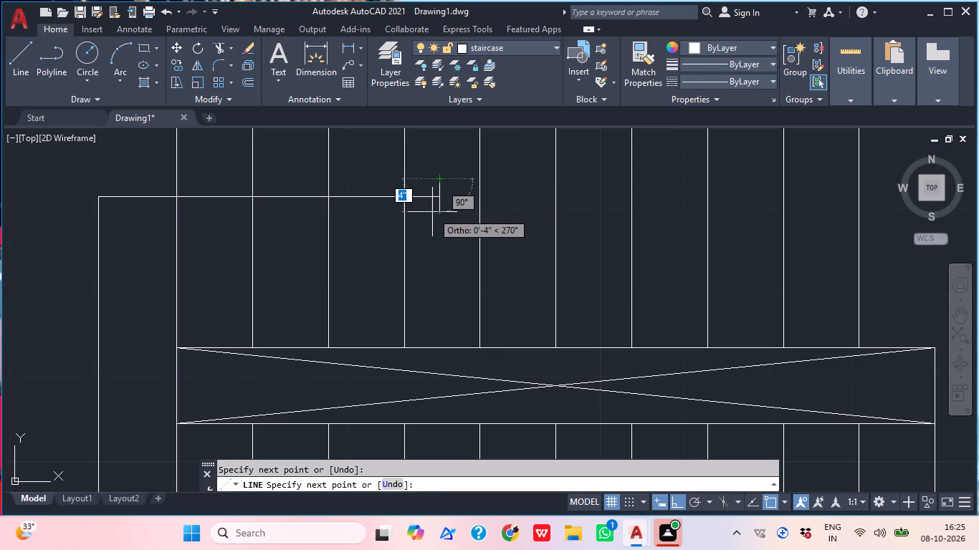
{"action": "left_click", "coordinate": [432, 212]}
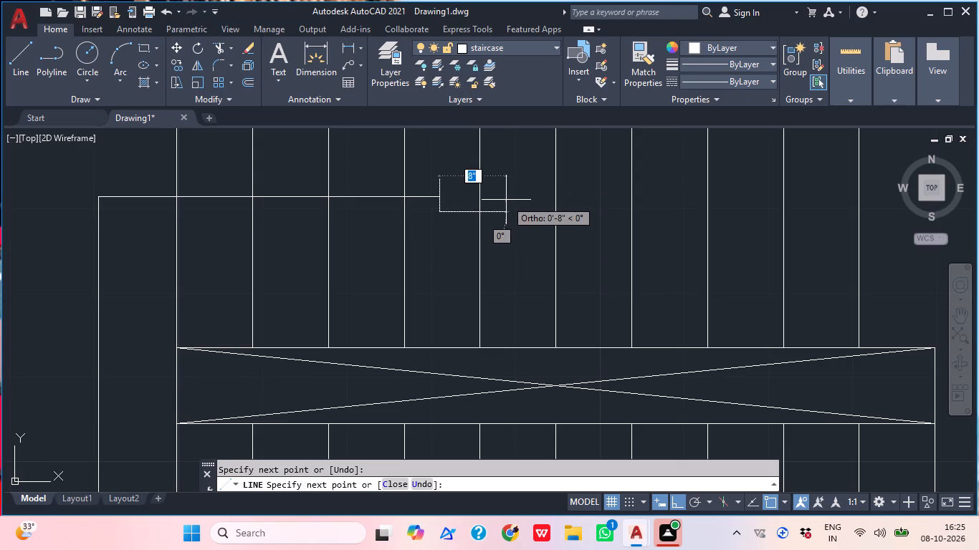
{"action": "key", "text": "Escape"}
{"action": "type", "text": "l"}
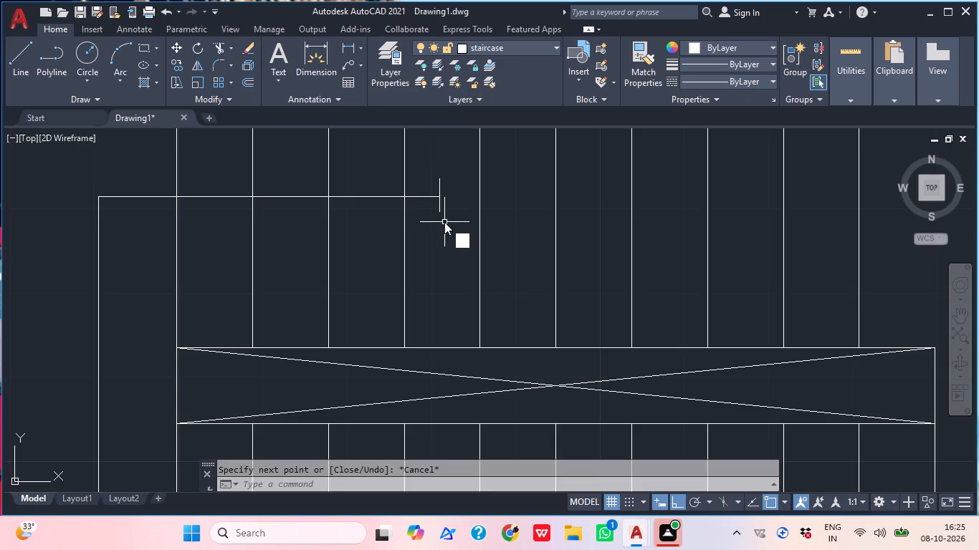
{"action": "key", "text": "space"}
{"action": "left_click", "coordinate": [438, 194]}
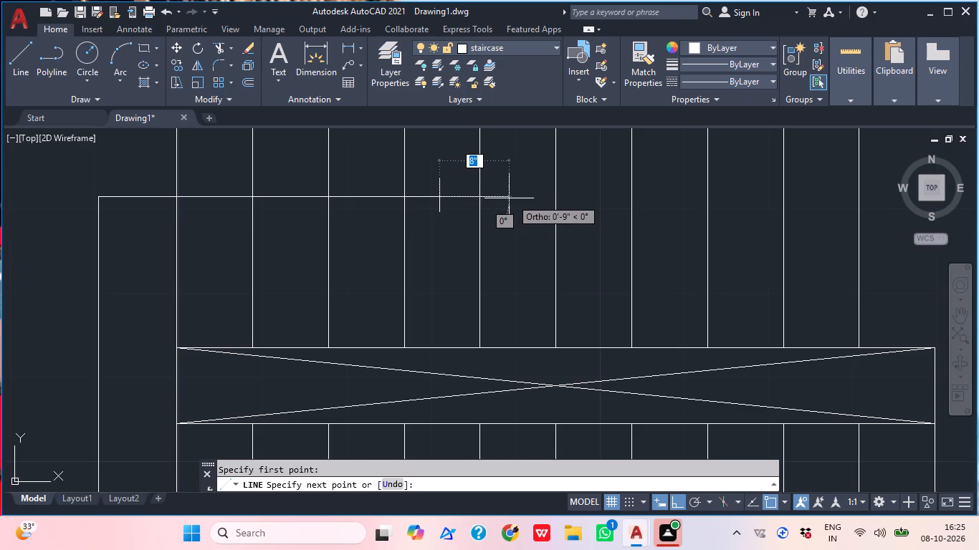
{"action": "left_click", "coordinate": [489, 198]}
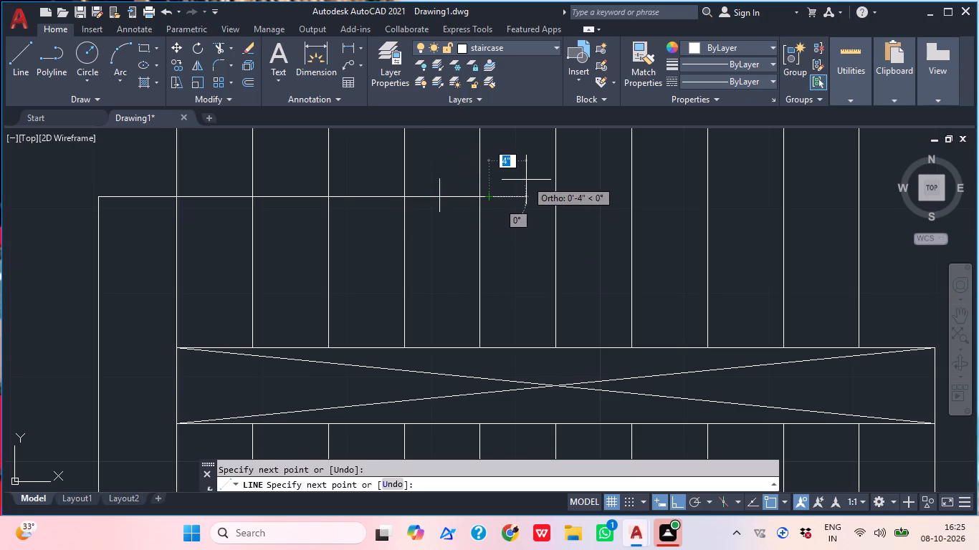
{"action": "key", "text": "Escape"}
Draw two sloping lines from the ends of the arrowhead base to the tip, closing the triangle.
{"action": "key", "text": "l"}
{"action": "key", "text": "space"}
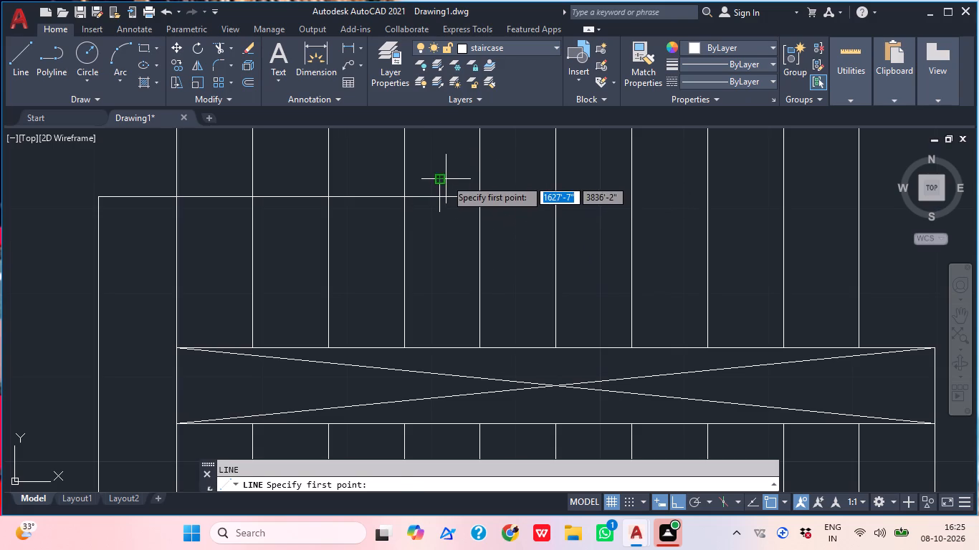
{"action": "left_click", "coordinate": [446, 179]}
{"action": "left_click", "coordinate": [487, 198]}
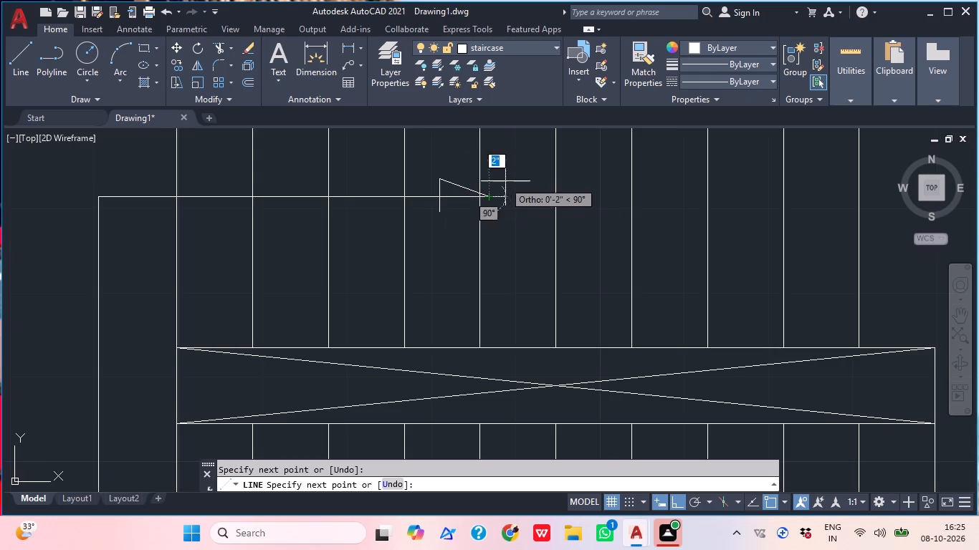
{"action": "key", "text": "Escape"}
{"action": "key", "text": "l"}
{"action": "key", "text": "space"}
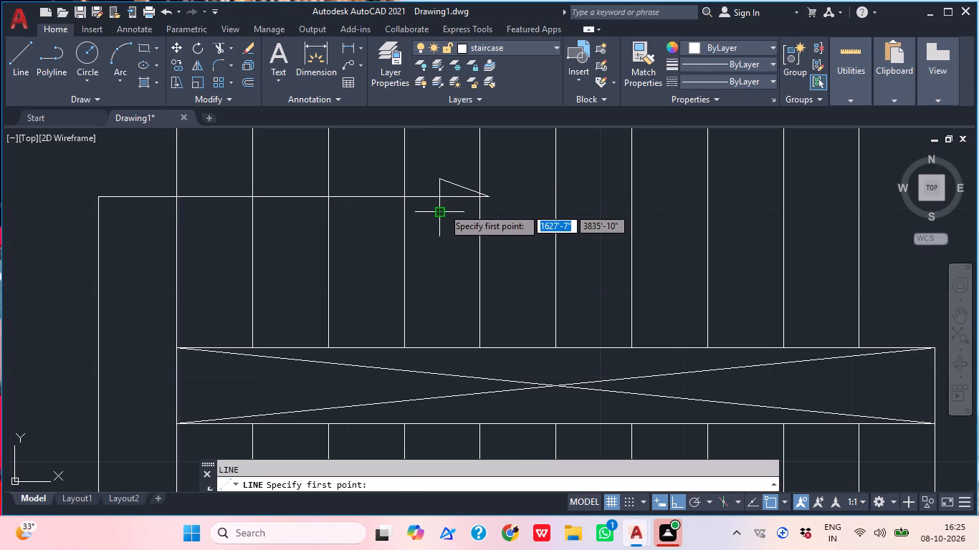
{"action": "left_click", "coordinate": [441, 208]}
{"action": "left_click", "coordinate": [492, 203]}
{"action": "key", "text": "Escape"}
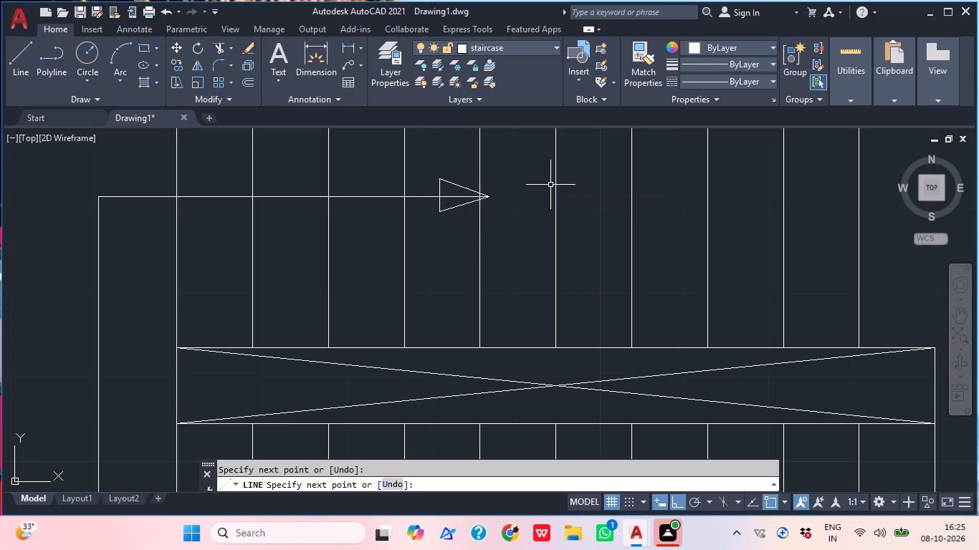
Trim away the segments of the direction line inside the arrowhead.
{"action": "type", "text": "tr"}
{"action": "key", "text": "space"}
{"action": "left_click", "coordinate": [461, 200]}
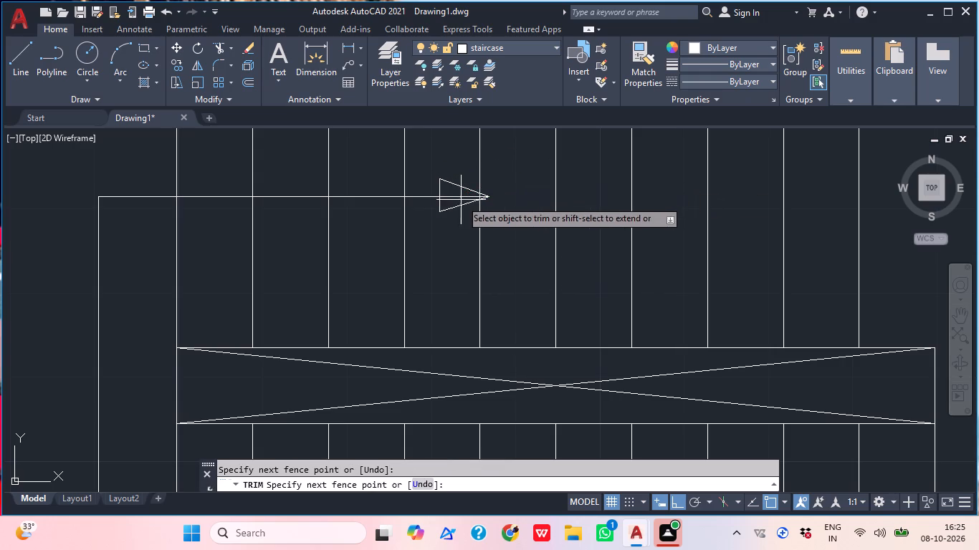
{"action": "left_click", "coordinate": [445, 189]}
{"action": "scroll", "coordinate": [477, 201], "scroll_direction": "up", "scroll_amount": 3}
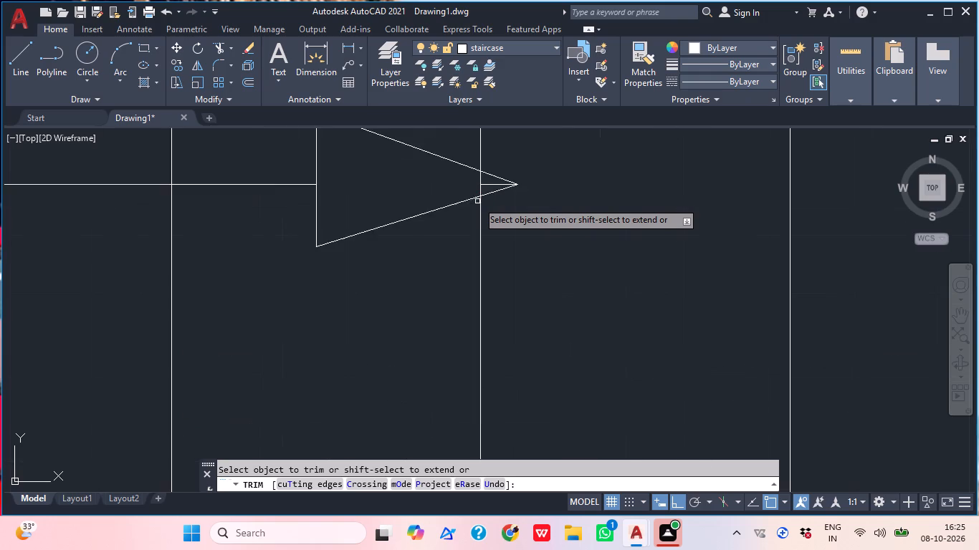
{"action": "scroll", "coordinate": [498, 182], "scroll_direction": "up", "scroll_amount": 4}
{"action": "left_click", "coordinate": [488, 188]}
{"action": "left_click", "coordinate": [472, 208]}
{"action": "scroll", "coordinate": [472, 209], "scroll_direction": "down", "scroll_amount": 2}
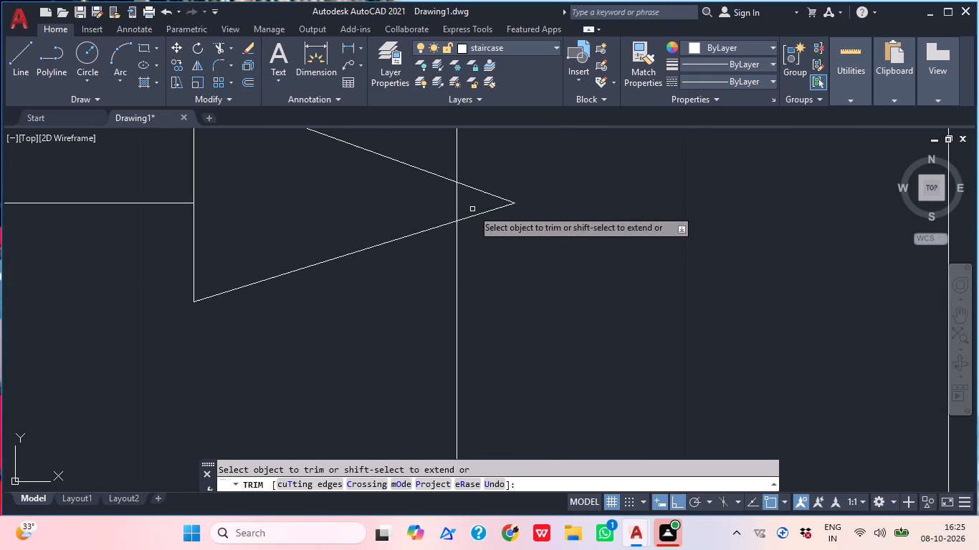
{"action": "scroll", "coordinate": [479, 210], "scroll_direction": "down", "scroll_amount": 3}
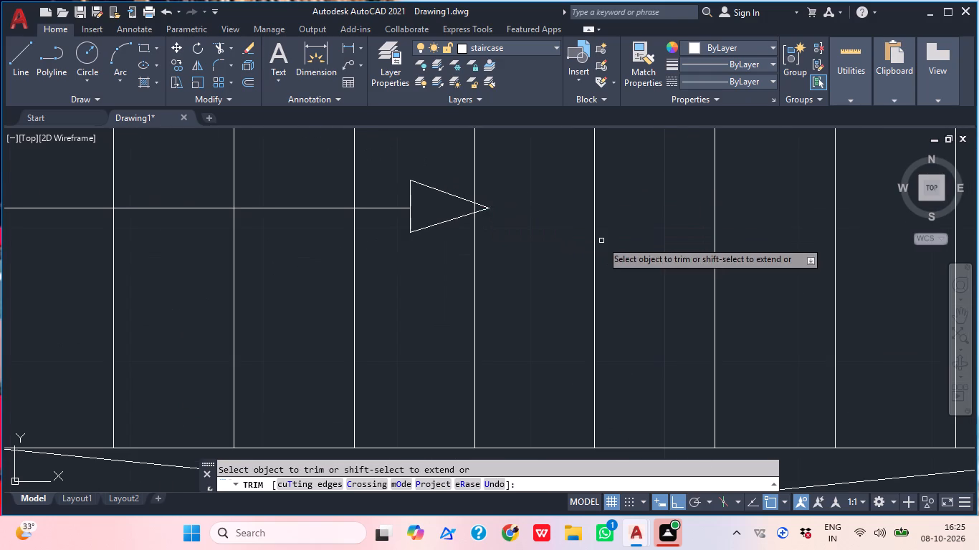
{"action": "key", "text": "Escape"}
Examine the staircase in the context of the whole floor plan.
{"action": "scroll", "coordinate": [537, 227], "scroll_direction": "down", "scroll_amount": 4}
{"action": "scroll", "coordinate": [627, 285], "scroll_direction": "down", "scroll_amount": 1}
{"action": "middle_click_drag", "start_coordinate": [625, 285], "coordinate": [519, 304]}
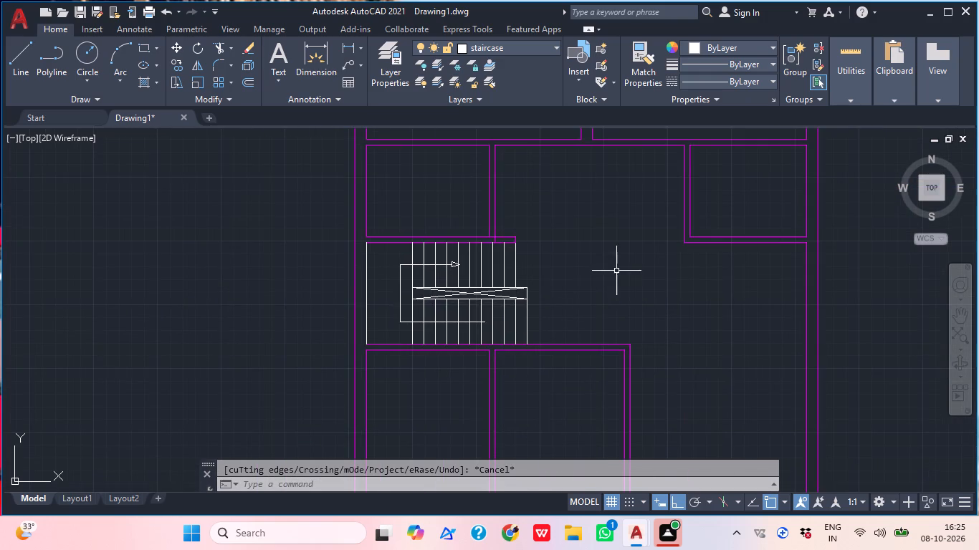
{"action": "middle_click_drag", "start_coordinate": [583, 286], "coordinate": [496, 297]}
{"action": "scroll", "coordinate": [481, 307], "scroll_direction": "down", "scroll_amount": 2}
{"action": "middle_click_drag", "start_coordinate": [481, 309], "coordinate": [464, 304]}
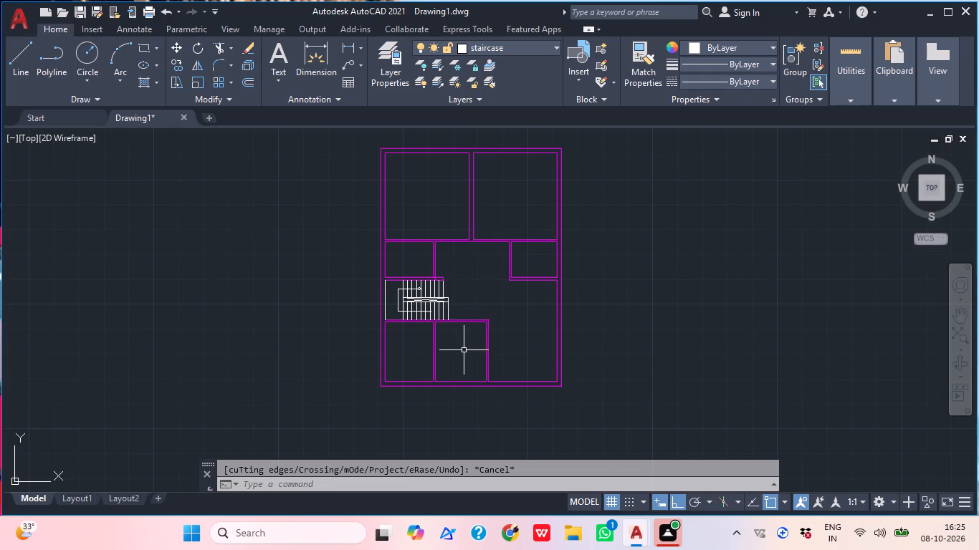
{"action": "scroll", "coordinate": [461, 346], "scroll_direction": "up", "scroll_amount": 1}
{"action": "middle_click_drag", "start_coordinate": [482, 324], "coordinate": [460, 349]}
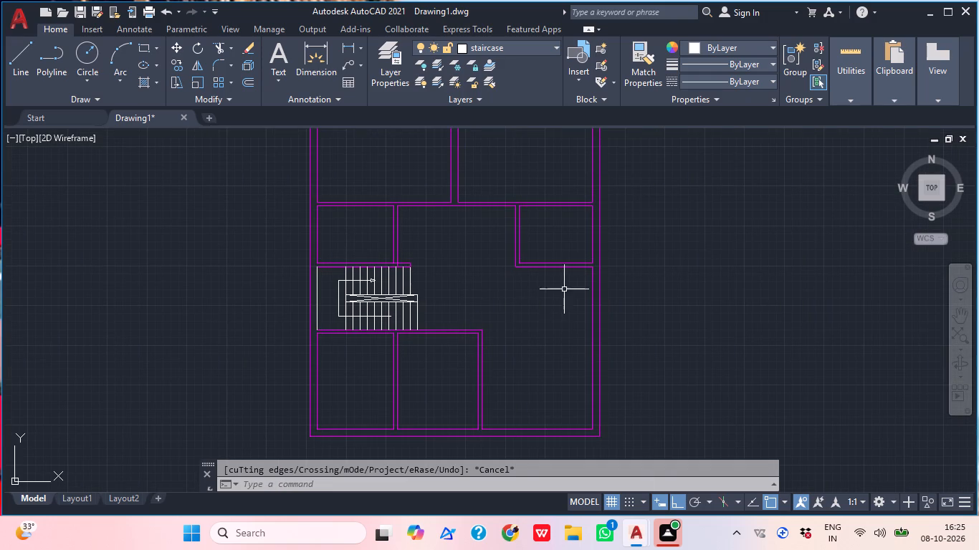
On the wall layer, draw a 5" vertical line across the wall south of the stairs, aligned with the southern flight's easternmost tread.
{"action": "scroll", "coordinate": [506, 295], "scroll_direction": "up", "scroll_amount": 1}
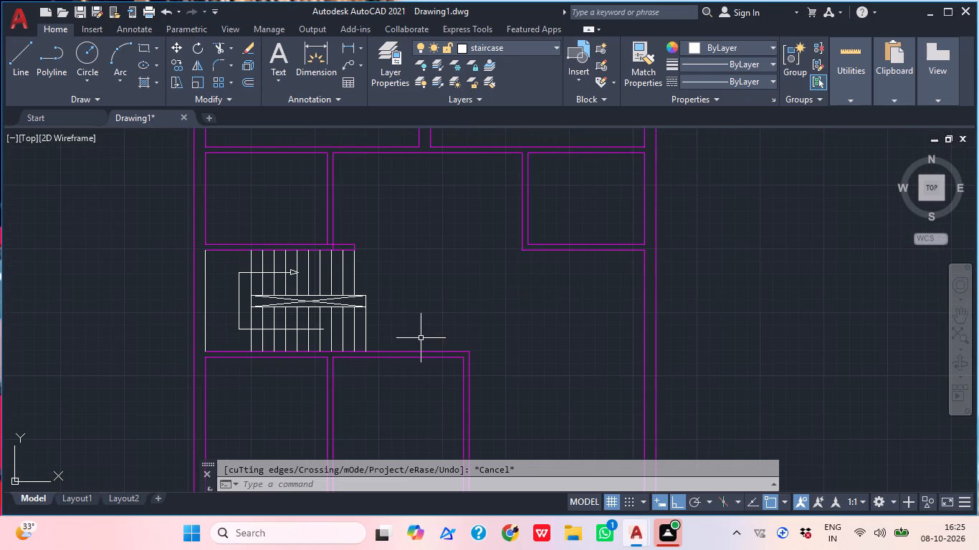
{"action": "scroll", "coordinate": [360, 367], "scroll_direction": "up", "scroll_amount": 1}
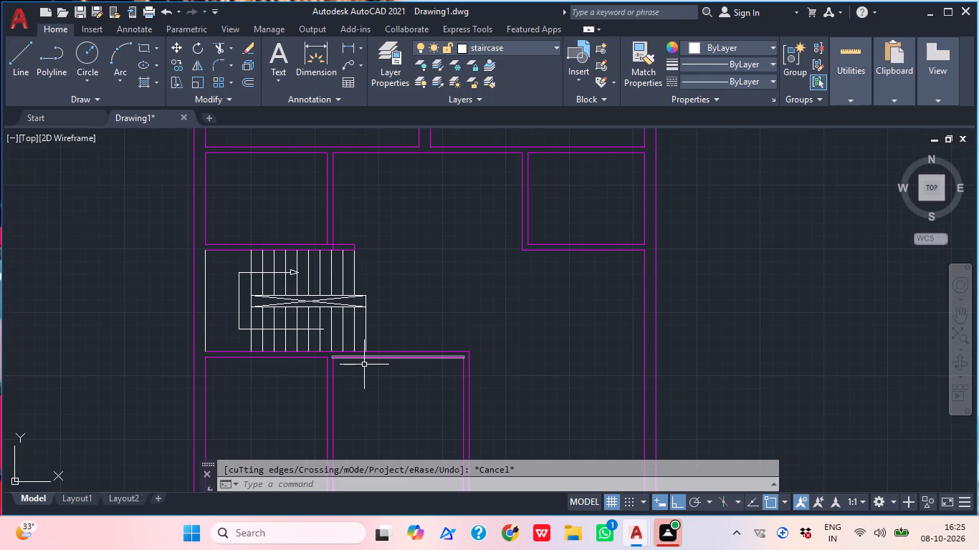
{"action": "scroll", "coordinate": [349, 348], "scroll_direction": "up", "scroll_amount": 1}
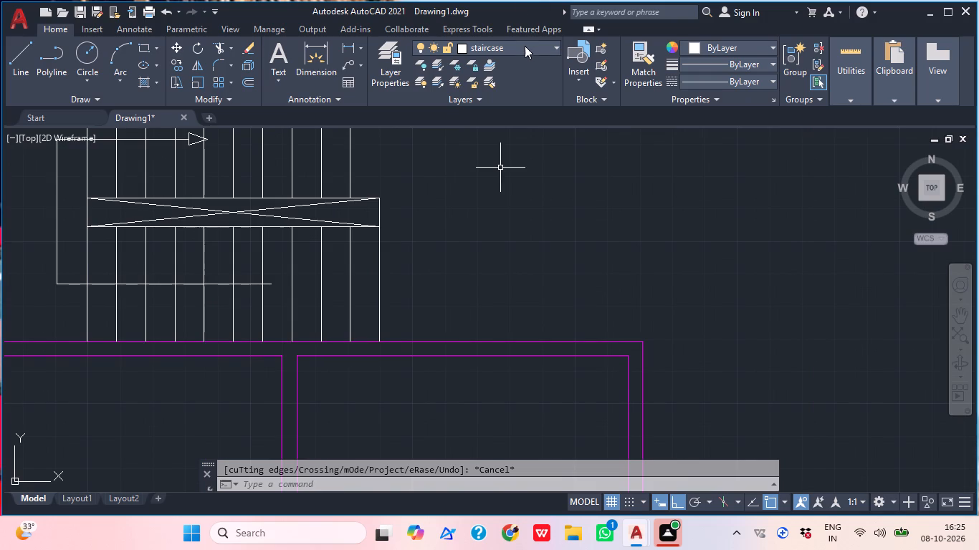
{"action": "left_click", "coordinate": [525, 48]}
{"action": "left_click", "coordinate": [487, 170]}
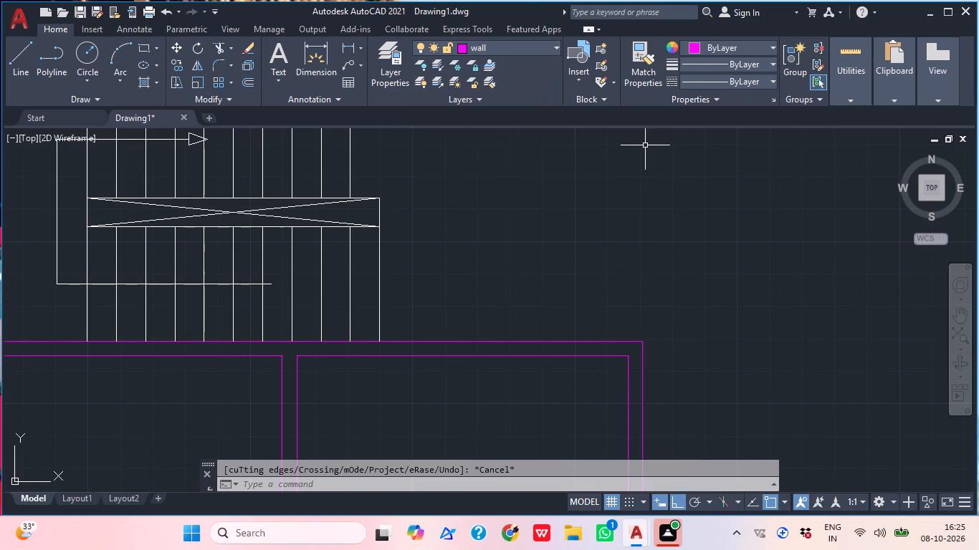
{"action": "key", "text": "l"}
{"action": "key", "text": "space"}
{"action": "scroll", "coordinate": [437, 327], "scroll_direction": "up", "scroll_amount": 1}
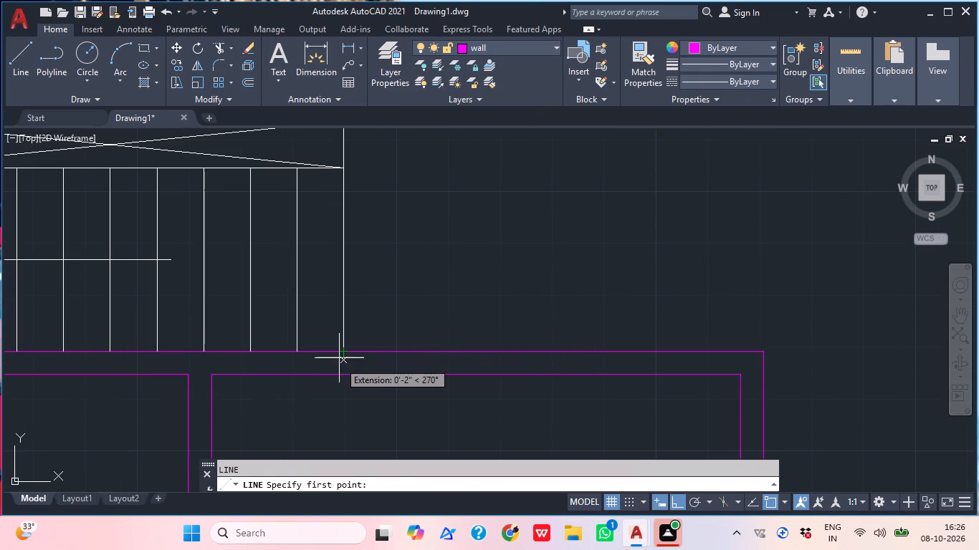
{"action": "left_click", "coordinate": [345, 347]}
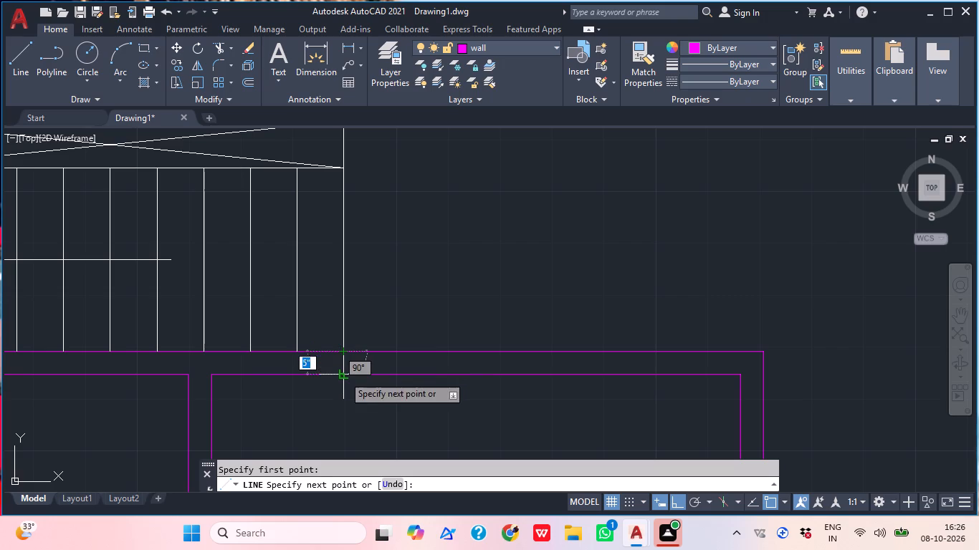
{"action": "left_click", "coordinate": [343, 379]}
{"action": "key", "text": "Escape"}
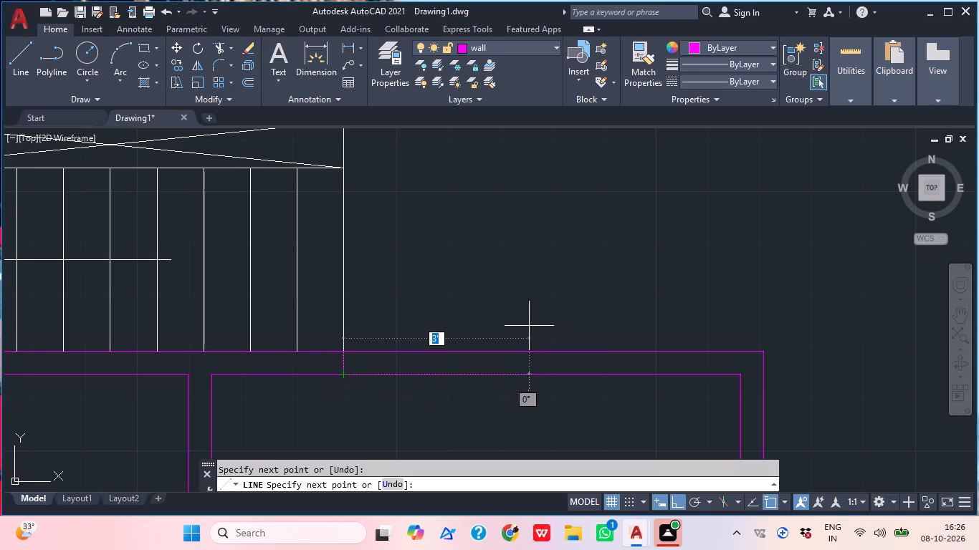
Extend the inner face of the vertical wall southeast of the stairs north to the outer wall line.
{"action": "middle_click_drag", "start_coordinate": [619, 327], "coordinate": [533, 301]}
{"action": "type", "text": "ex"}
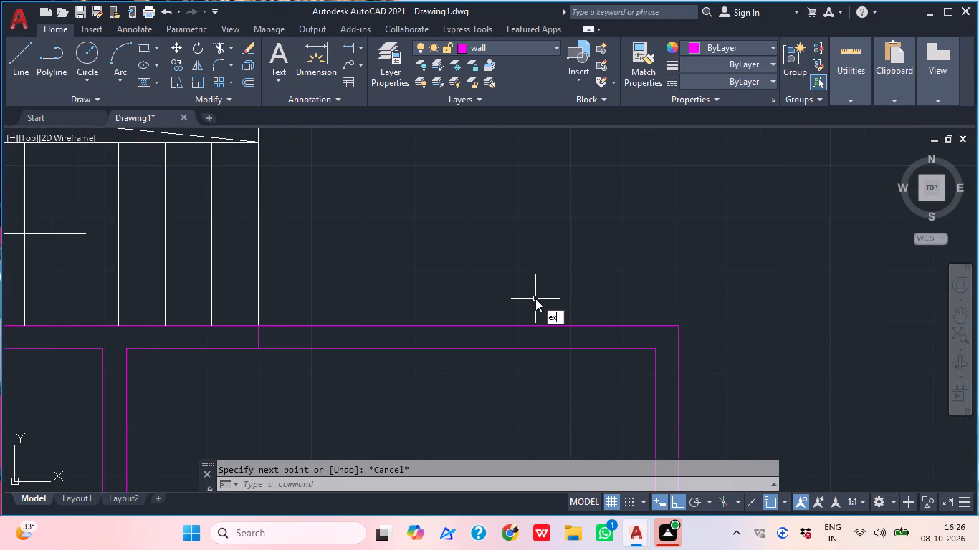
{"action": "key", "text": "space"}
{"action": "left_click", "coordinate": [654, 380]}
{"action": "key", "text": "Escape"}
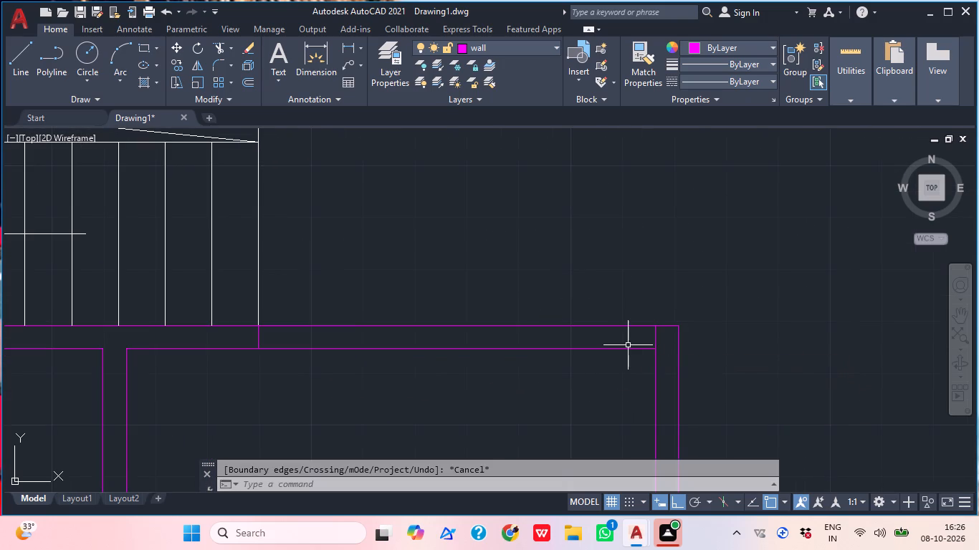
Trim away the lower wall line between the short line beneath the stairs' last tread and the vertical wall to the east.
{"action": "key", "text": "t"}
{"action": "type", "text": "r"}
{"action": "key", "text": "space"}
{"action": "left_click", "coordinate": [525, 336]}
{"action": "left_click", "coordinate": [497, 368]}
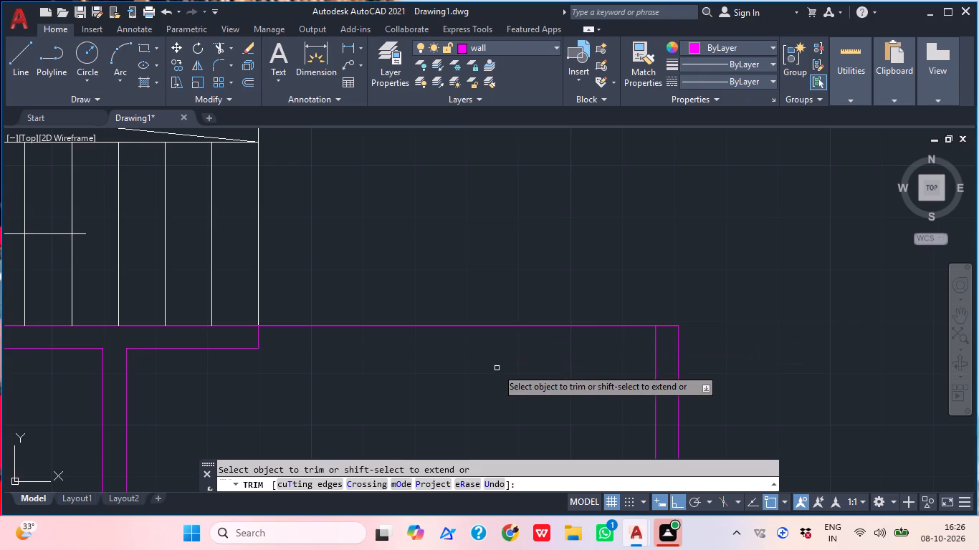
{"action": "key", "text": "Escape"}
Draw a short horizontal line across the partition between the two rooms south of the stairs, near its northern end.
{"action": "scroll", "coordinate": [560, 339], "scroll_direction": "down", "scroll_amount": 2}
{"action": "middle_click_drag", "start_coordinate": [631, 393], "coordinate": [570, 282]}
{"action": "middle_click_drag", "start_coordinate": [573, 276], "coordinate": [602, 312]}
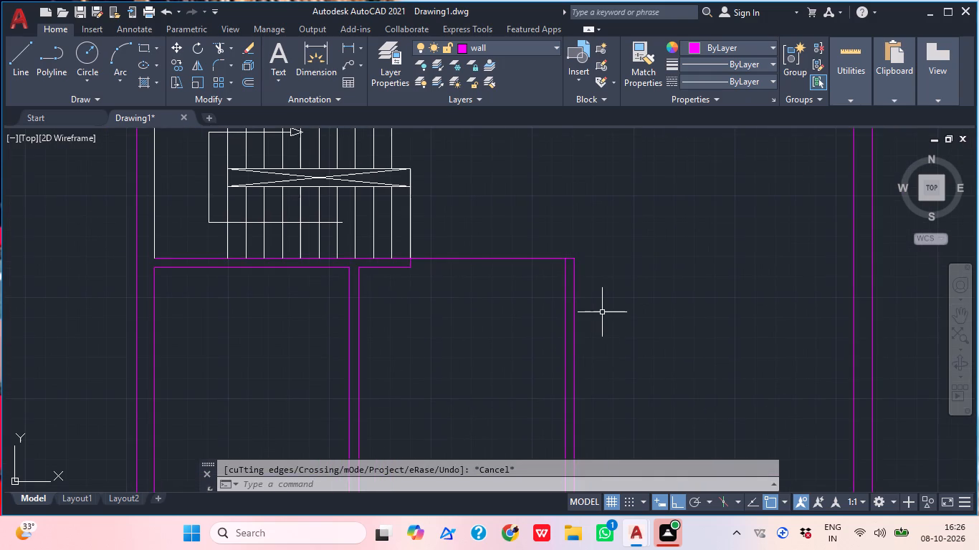
{"action": "middle_click", "coordinate": [368, 350]}
{"action": "type", "text": "l"}
{"action": "key", "text": "space"}
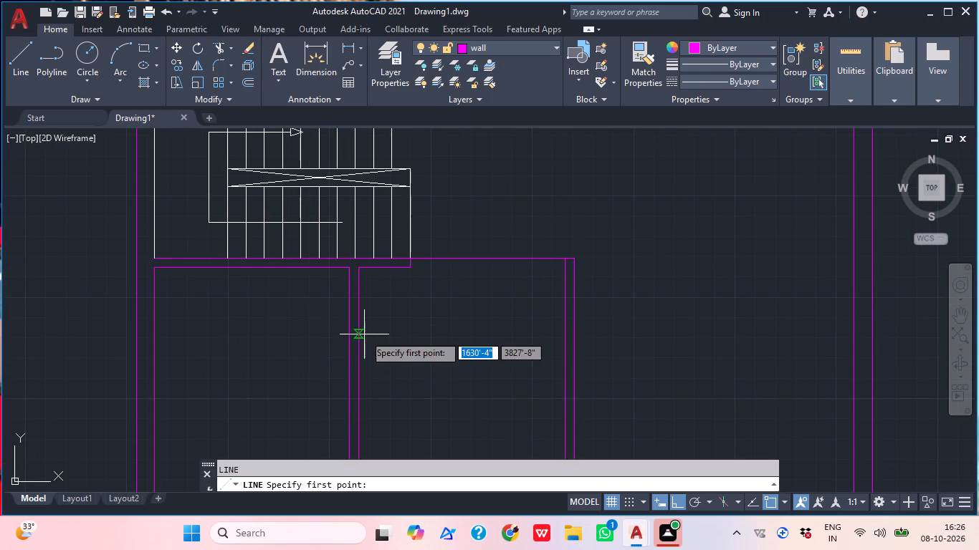
{"action": "scroll", "coordinate": [386, 312], "scroll_direction": "down", "scroll_amount": 1}
{"action": "middle_click", "coordinate": [400, 312]}
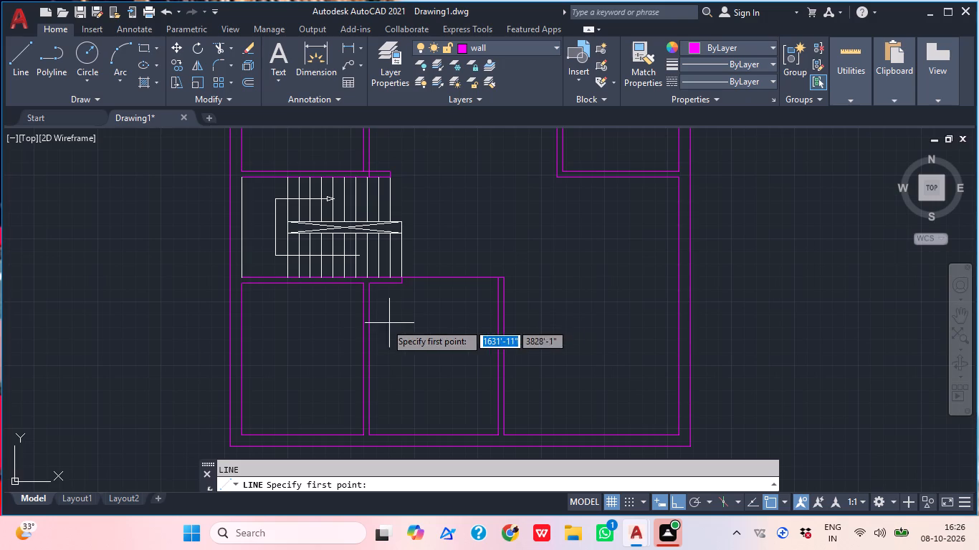
{"action": "scroll", "coordinate": [376, 327], "scroll_direction": "up", "scroll_amount": 1}
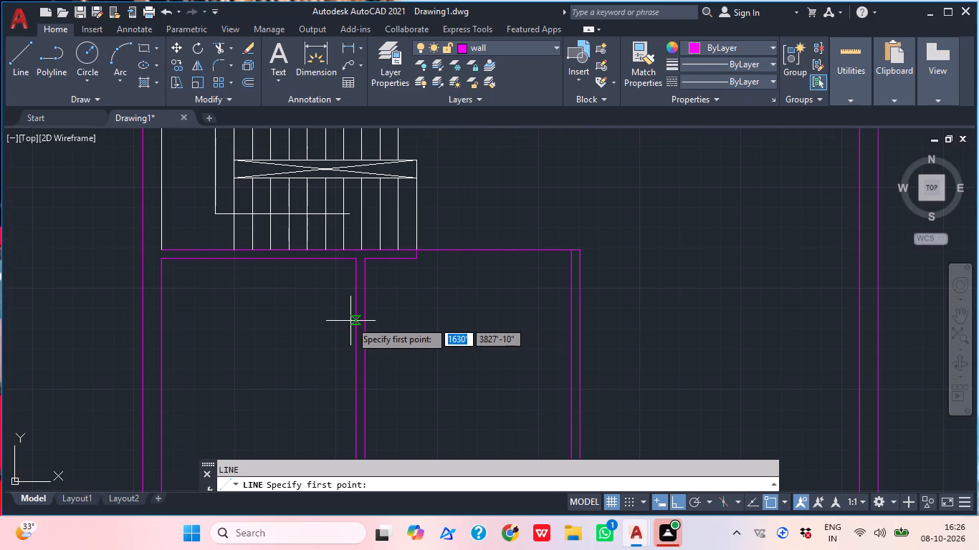
{"action": "left_click", "coordinate": [356, 318]}
{"action": "left_click", "coordinate": [370, 322]}
{"action": "scroll", "coordinate": [429, 301], "scroll_direction": "up", "scroll_amount": 2}
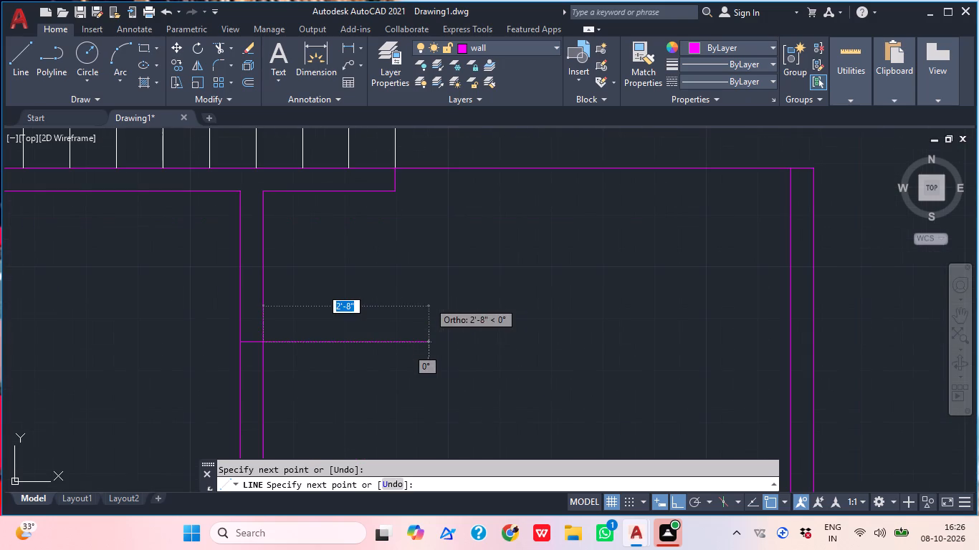
{"action": "key", "text": "Escape"}
Draw a second short horizontal line across the same partition, nearer its southern end.
{"action": "middle_click_drag", "start_coordinate": [325, 344], "coordinate": [467, 241]}
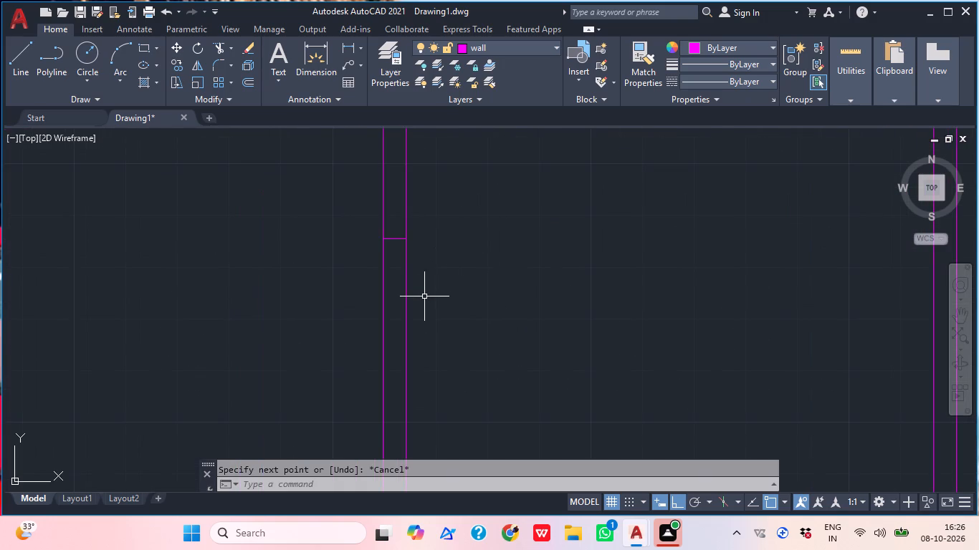
{"action": "scroll", "coordinate": [424, 296], "scroll_direction": "down", "scroll_amount": 1}
{"action": "middle_click_drag", "start_coordinate": [425, 334], "coordinate": [452, 259]}
{"action": "type", "text": "l"}
{"action": "key", "text": "space"}
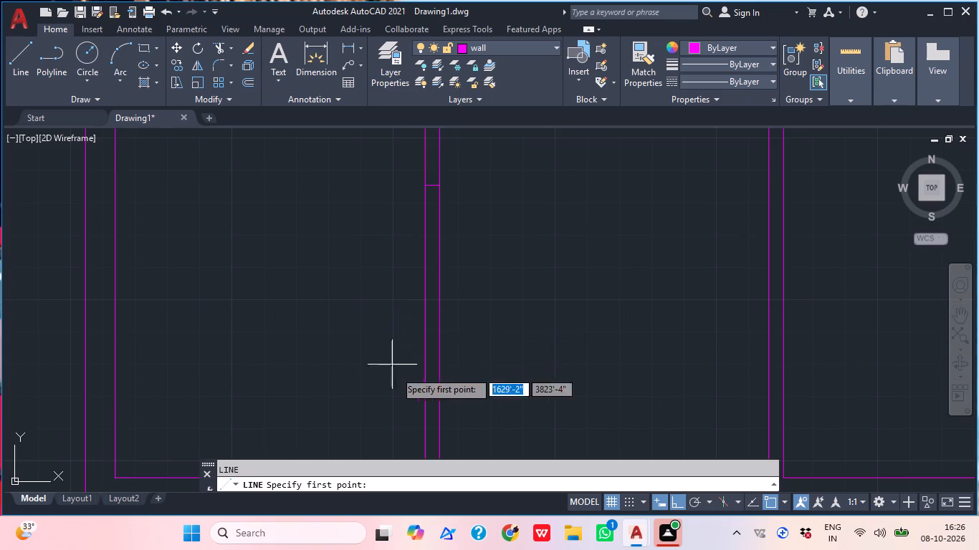
{"action": "scroll", "coordinate": [424, 375], "scroll_direction": "down", "scroll_amount": 1}
{"action": "middle_click_drag", "start_coordinate": [424, 360], "coordinate": [424, 339]}
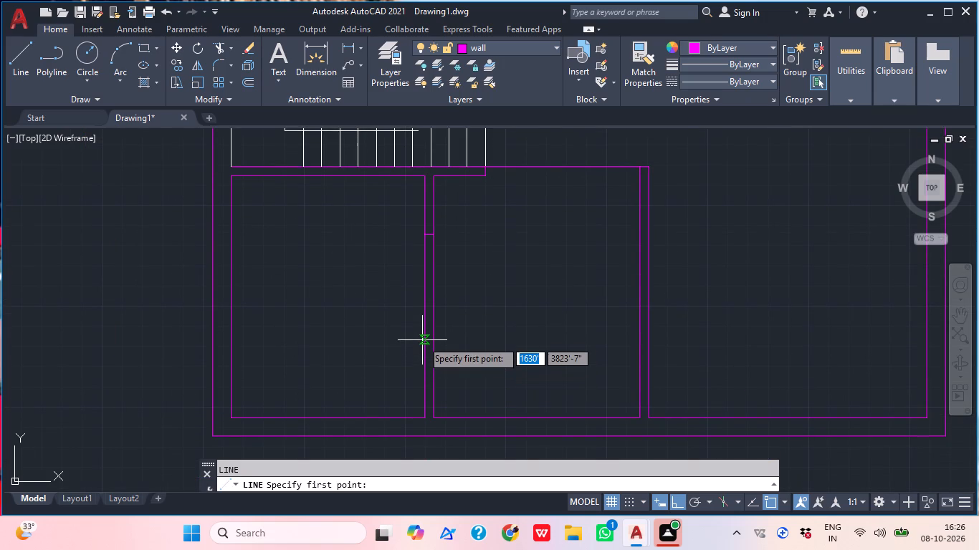
{"action": "left_click", "coordinate": [422, 344]}
{"action": "scroll", "coordinate": [436, 349], "scroll_direction": "up", "scroll_amount": 3}
{"action": "left_click", "coordinate": [419, 339]}
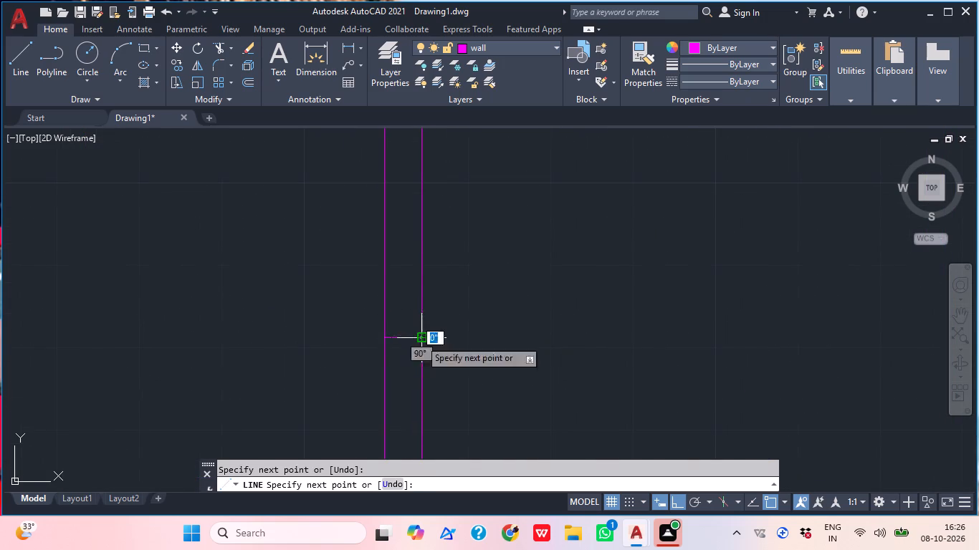
{"action": "key", "text": "Escape"}
Trim away the partition's western face between the two short cross lines.
{"action": "scroll", "coordinate": [504, 322], "scroll_direction": "down", "scroll_amount": 2}
{"action": "type", "text": "tr"}
{"action": "key", "text": "space"}
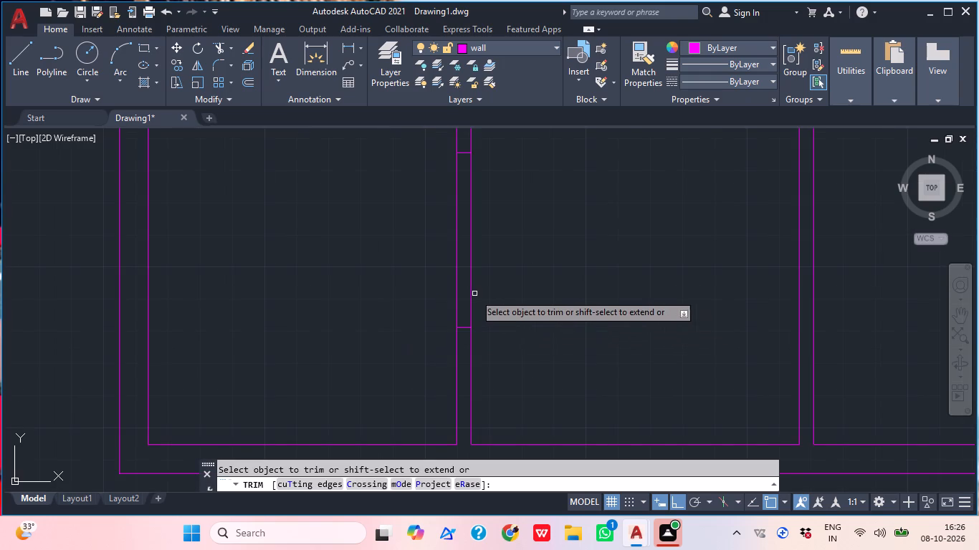
{"action": "left_click", "coordinate": [458, 285]}
{"action": "left_click", "coordinate": [431, 271]}
{"action": "scroll", "coordinate": [508, 264], "scroll_direction": "down", "scroll_amount": 2}
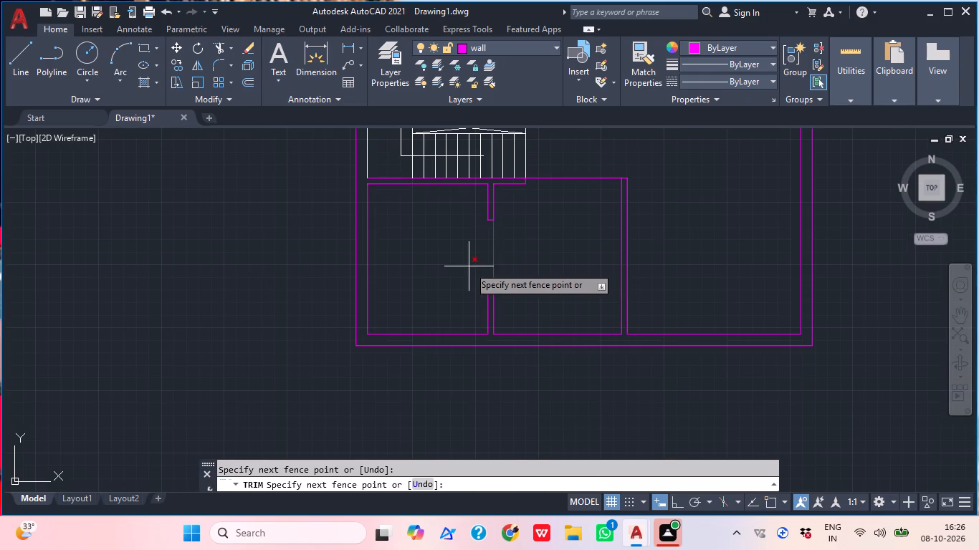
{"action": "left_click", "coordinate": [469, 266]}
{"action": "key", "text": "Escape"}
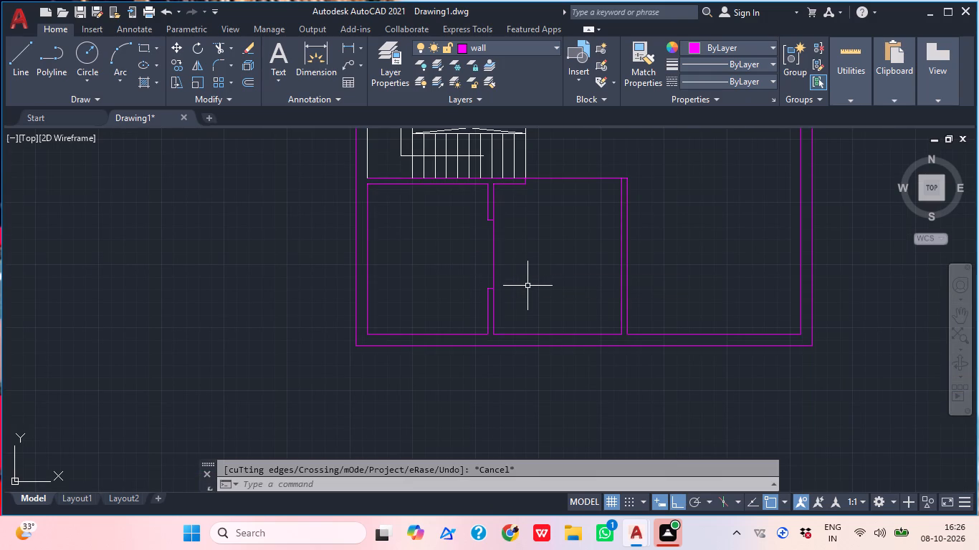
Draw a vertical line across the south outer wall, tracked 6" west of the building's inner southeast corner.
{"action": "scroll", "coordinate": [527, 286], "scroll_direction": "down", "scroll_amount": 1}
{"action": "middle_click_drag", "start_coordinate": [528, 288], "coordinate": [396, 319]}
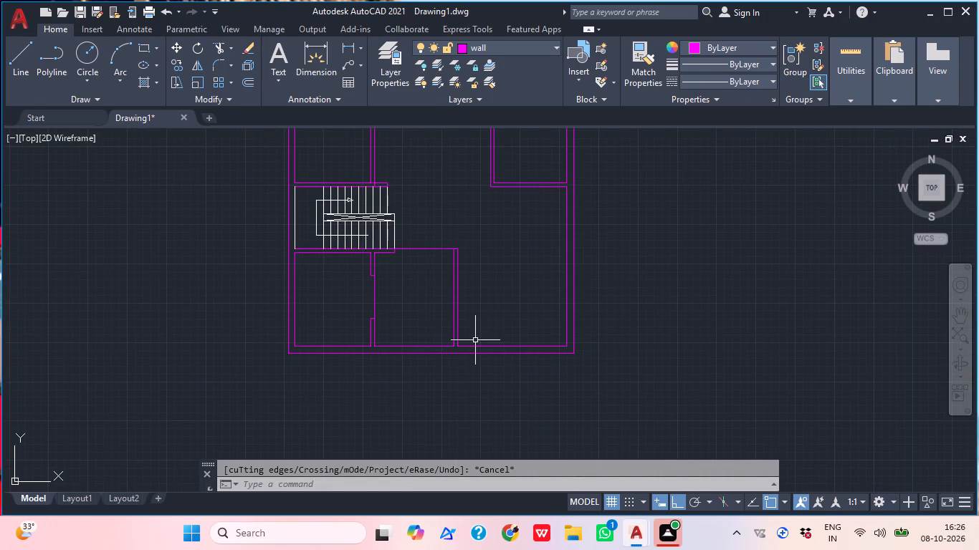
{"action": "middle_click_drag", "start_coordinate": [475, 342], "coordinate": [452, 344]}
{"action": "middle_click_drag", "start_coordinate": [496, 361], "coordinate": [430, 353]}
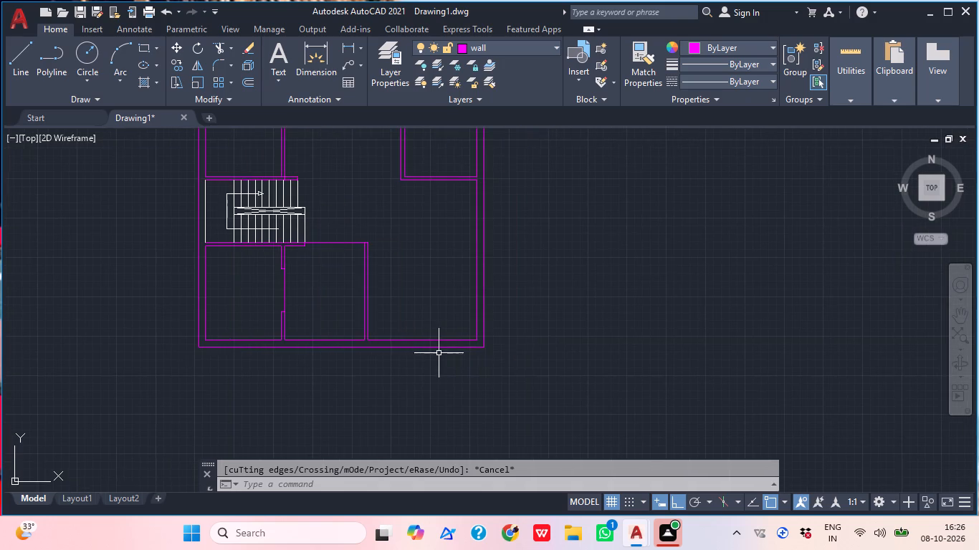
{"action": "scroll", "coordinate": [487, 355], "scroll_direction": "up", "scroll_amount": 2}
{"action": "type", "text": "l"}
{"action": "key", "text": "space"}
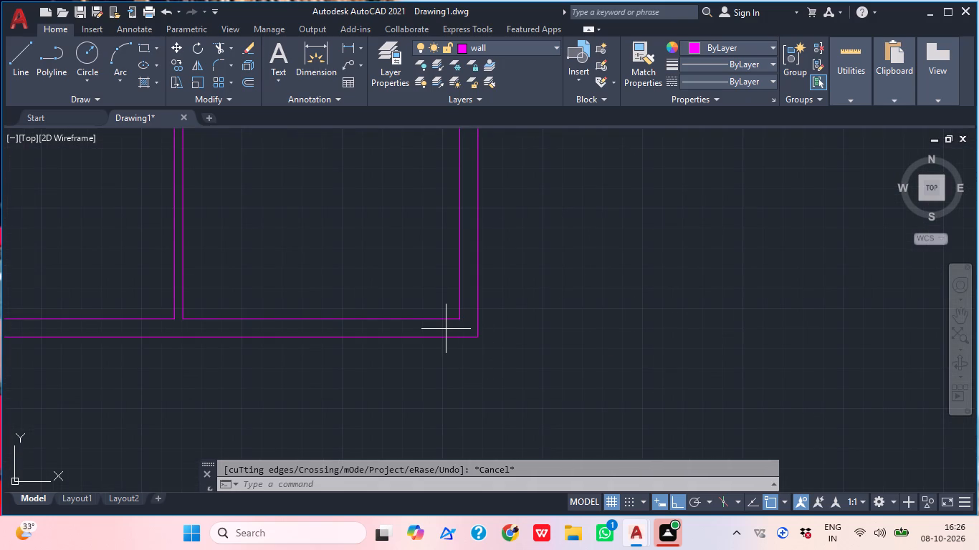
{"action": "type", "text": "tk"}
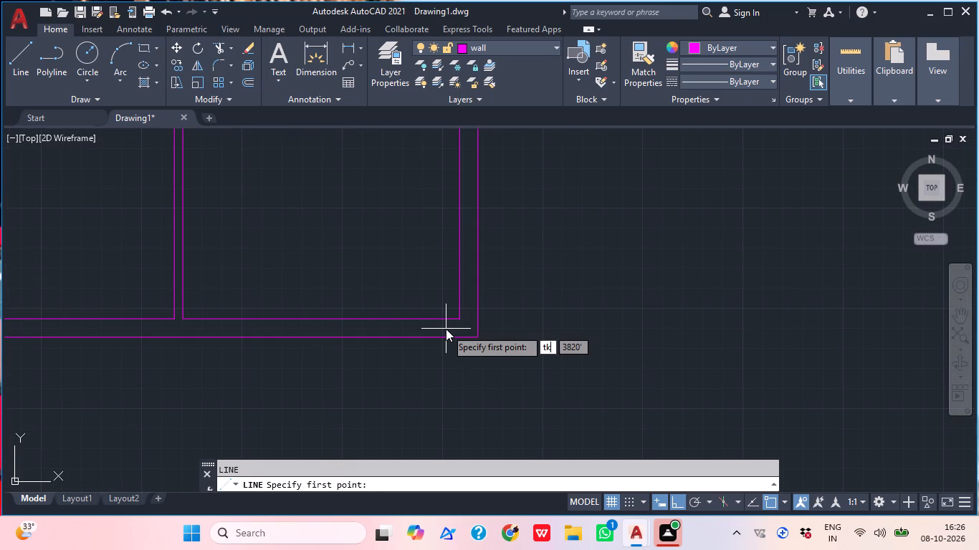
{"action": "key", "text": "Return"}
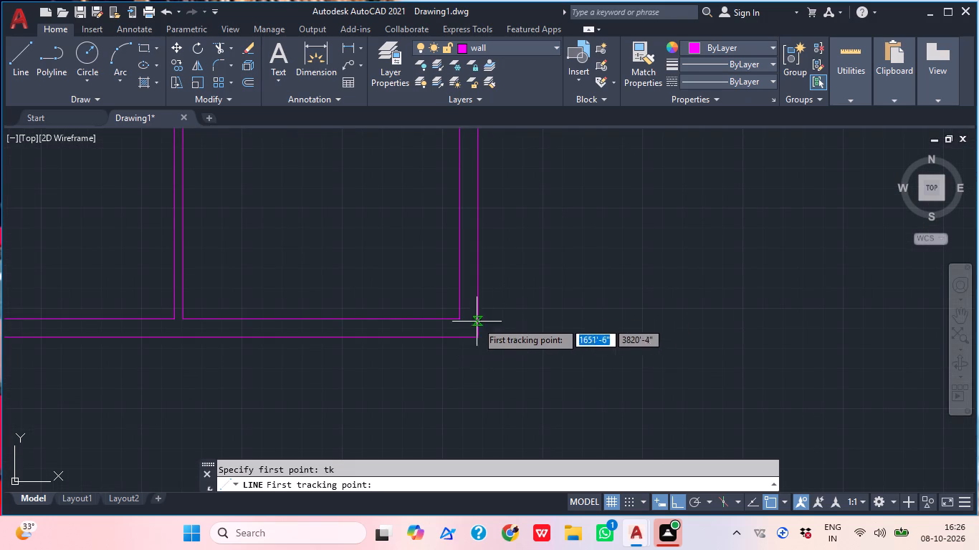
{"action": "left_click", "coordinate": [454, 320]}
{"action": "key", "text": "6"}
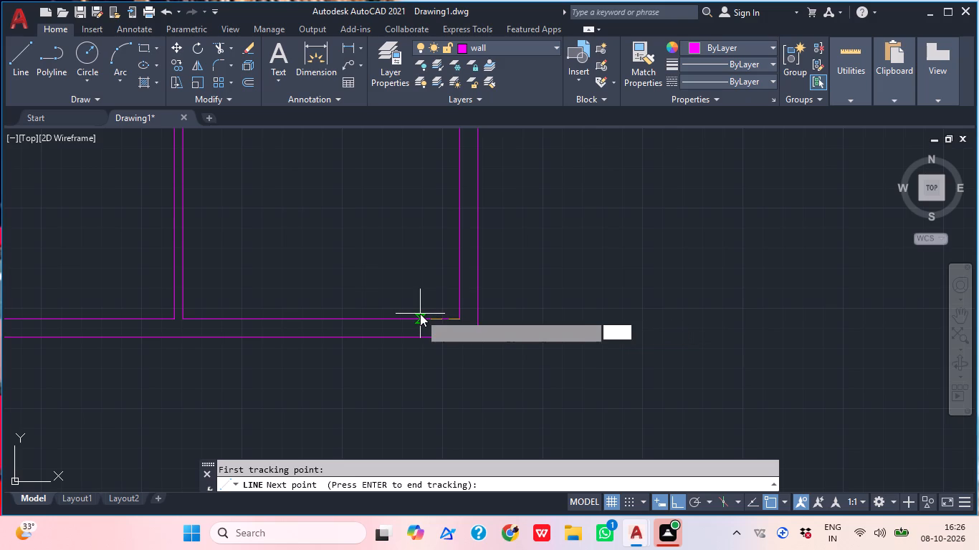
{"action": "key", "text": "shift+quotedbl"}
{"action": "key", "text": "Return"}
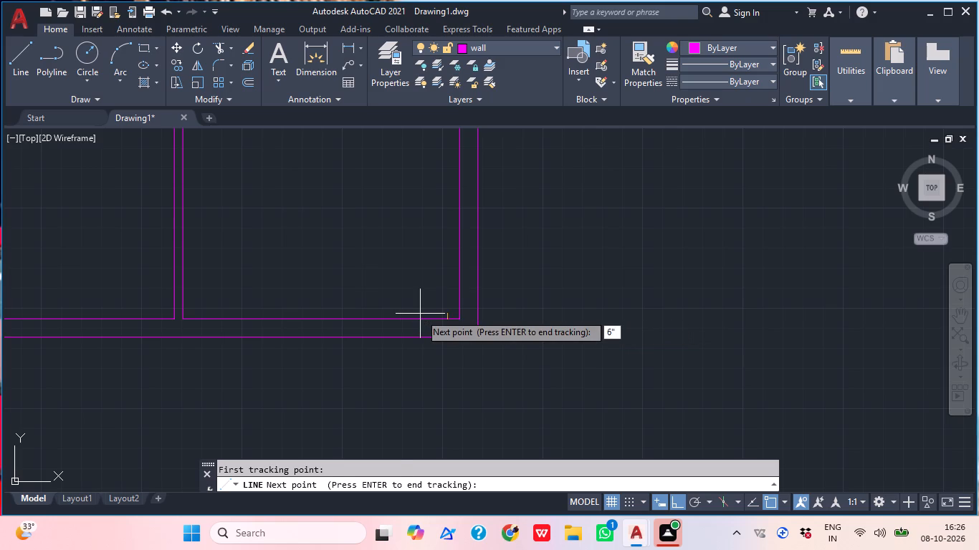
{"action": "key", "text": "Return"}
{"action": "scroll", "coordinate": [457, 327], "scroll_direction": "up", "scroll_amount": 2}
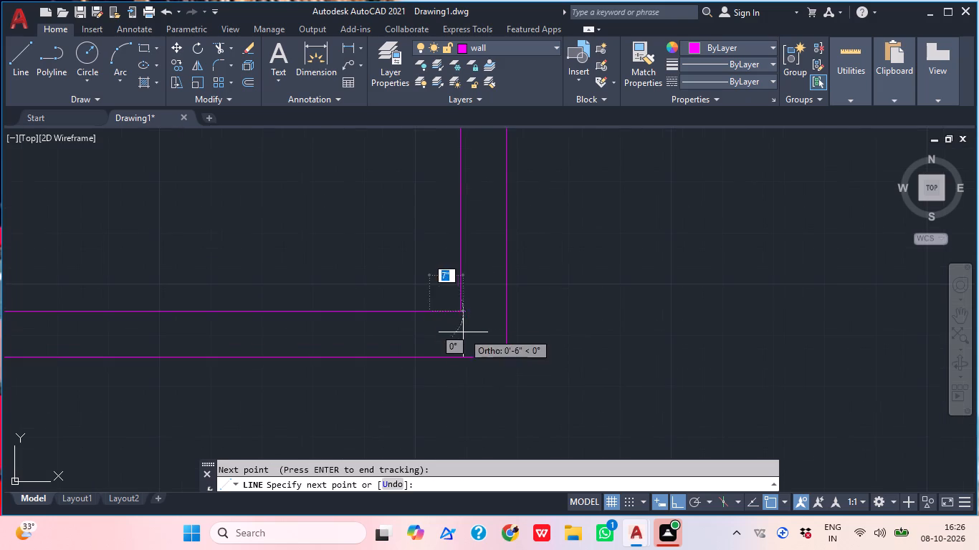
{"action": "left_click", "coordinate": [432, 362]}
{"action": "key", "text": "Escape"}
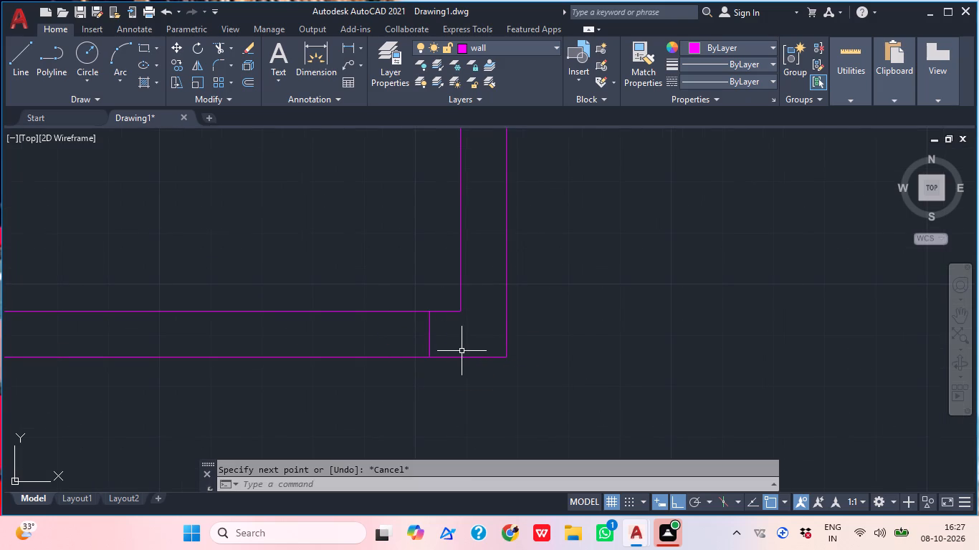
Offset the vertical cross line in the south outer wall 3'6" to the west.
{"action": "type", "text": "o"}
{"action": "key", "text": "space"}
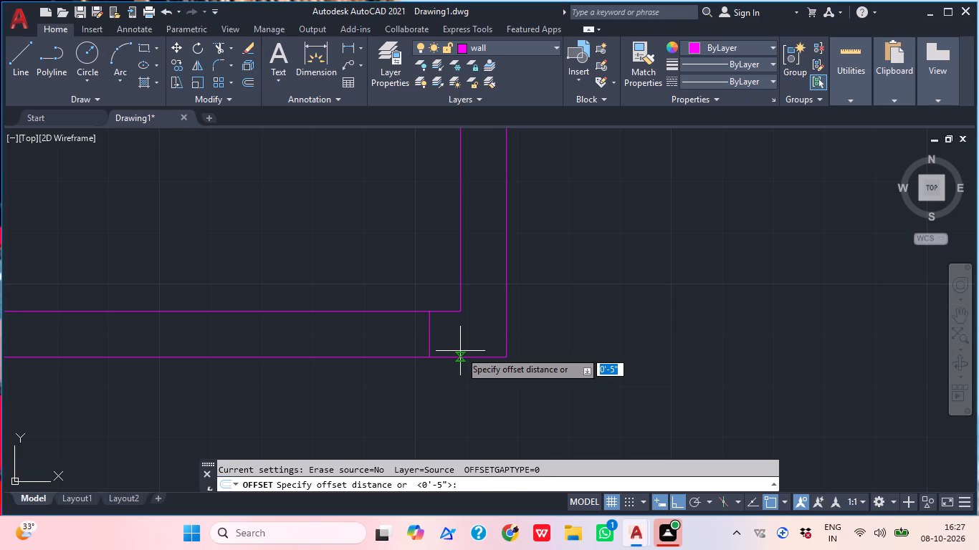
{"action": "type", "text": "3'6\""}
{"action": "key", "text": "Return"}
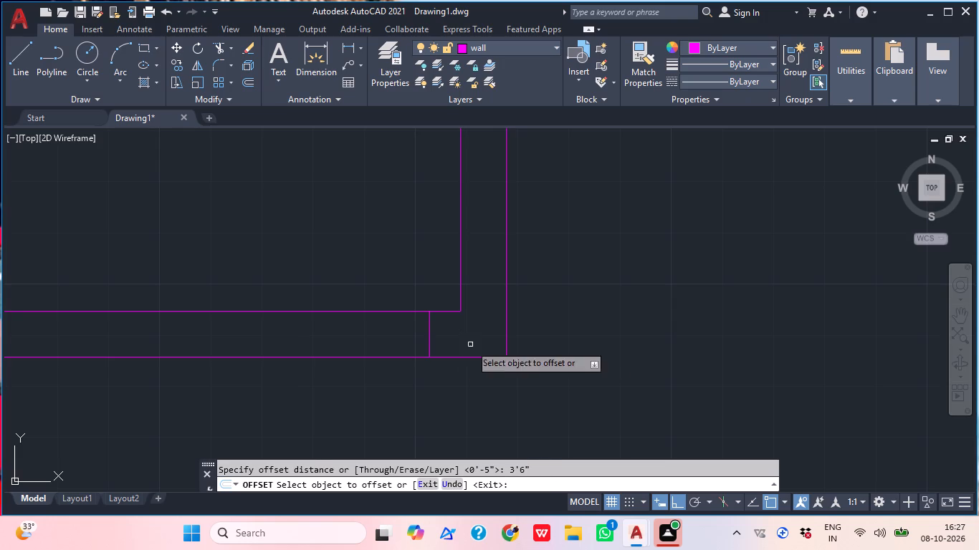
{"action": "left_click", "coordinate": [429, 335]}
{"action": "left_click", "coordinate": [320, 346]}
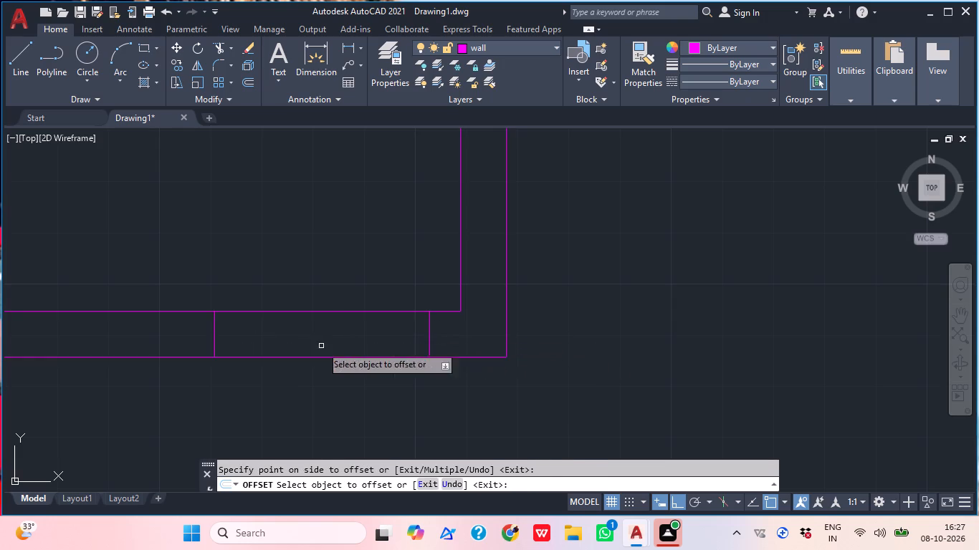
{"action": "key", "text": "Escape"}
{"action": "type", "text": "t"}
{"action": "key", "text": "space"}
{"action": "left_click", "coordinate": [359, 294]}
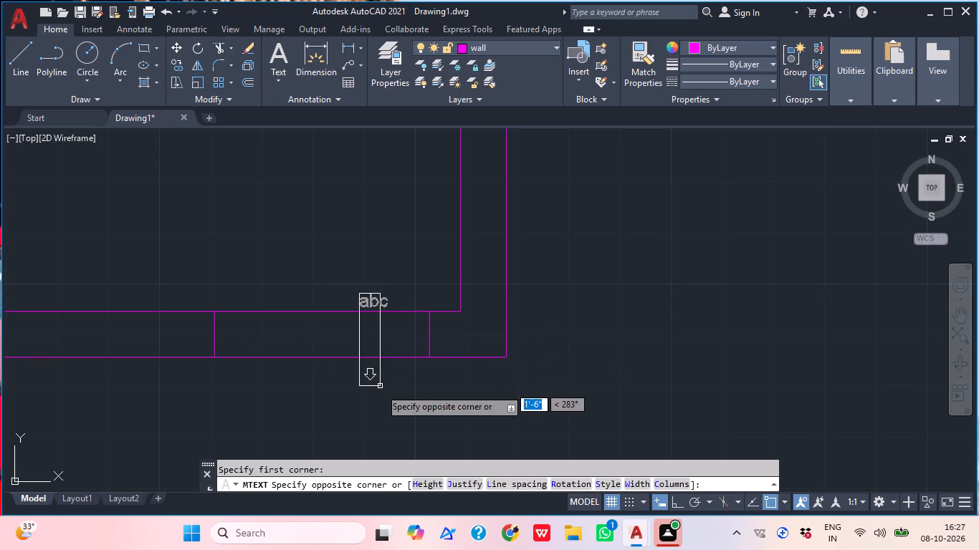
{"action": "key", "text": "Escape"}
Trim both faces of the south outer wall between the two cross lines to open the doorway.
{"action": "type", "text": "tr"}
{"action": "key", "text": "space"}
{"action": "left_click", "coordinate": [367, 301]}
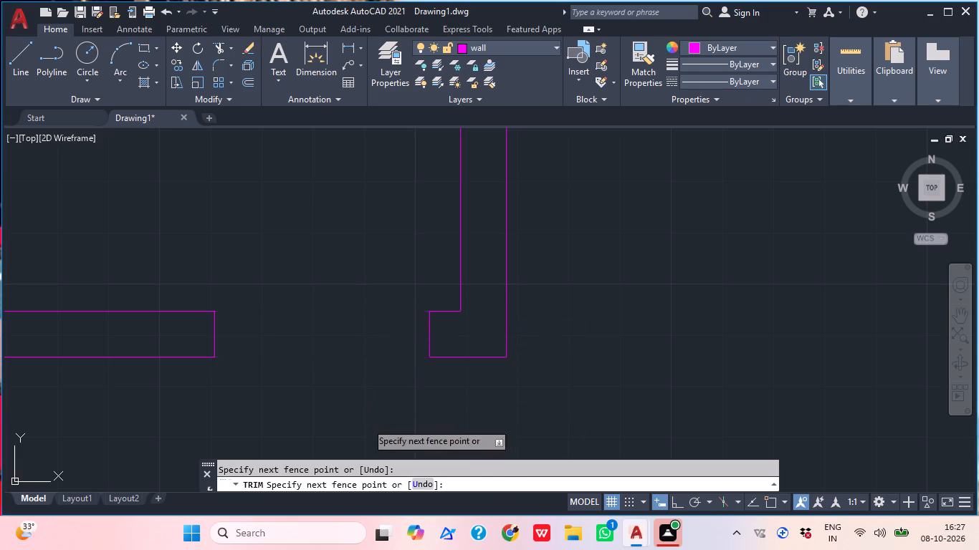
{"action": "left_click", "coordinate": [366, 423]}
{"action": "key", "text": "Escape"}
Draw a vertical line across the wall south of the two northern rooms, tracked 6" west of their dividing partition's western face.
{"action": "scroll", "coordinate": [346, 279], "scroll_direction": "down", "scroll_amount": 3}
{"action": "middle_click_drag", "start_coordinate": [346, 279], "coordinate": [402, 378]}
{"action": "middle_click_drag", "start_coordinate": [374, 350], "coordinate": [421, 368]}
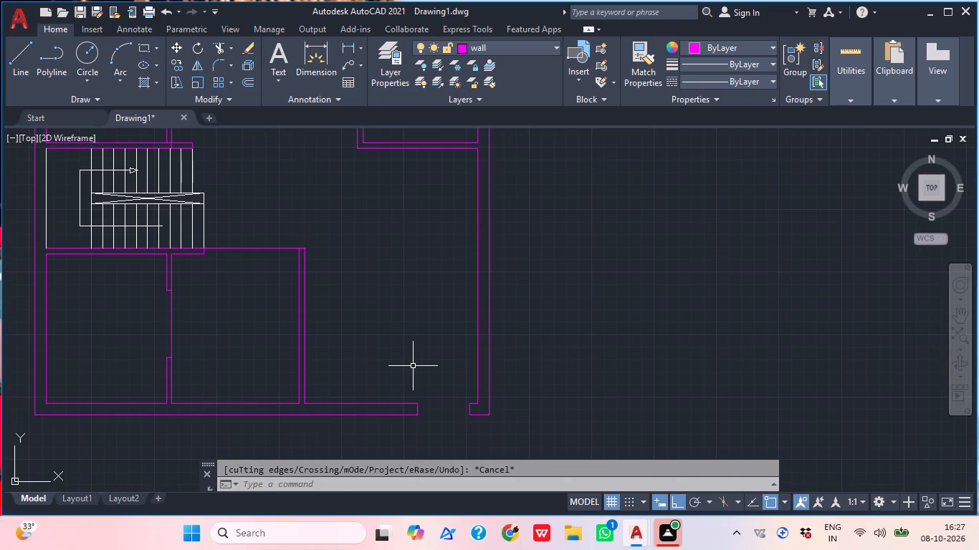
{"action": "middle_click_drag", "start_coordinate": [267, 287], "coordinate": [288, 315]}
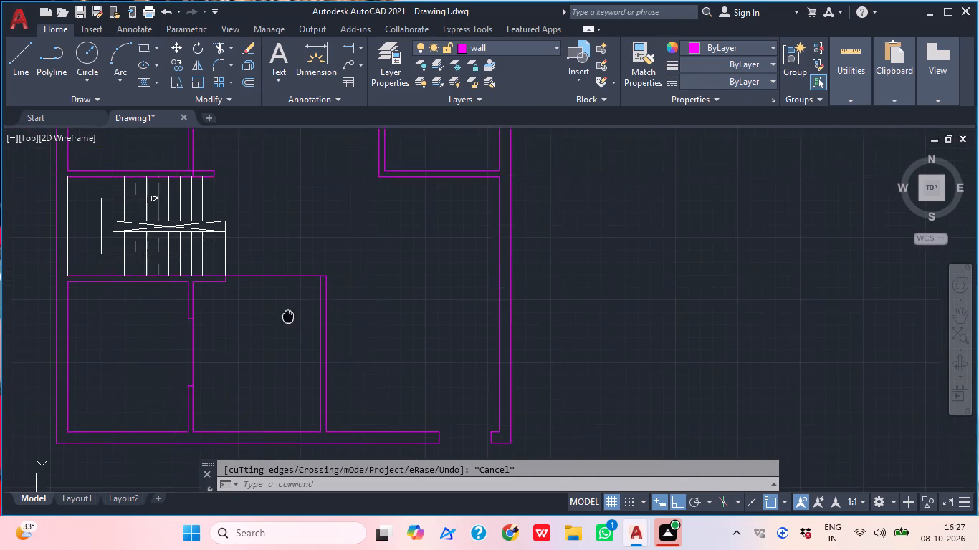
{"action": "middle_click_drag", "start_coordinate": [288, 315], "coordinate": [290, 317]}
{"action": "scroll", "coordinate": [290, 317], "scroll_direction": "down", "scroll_amount": 1}
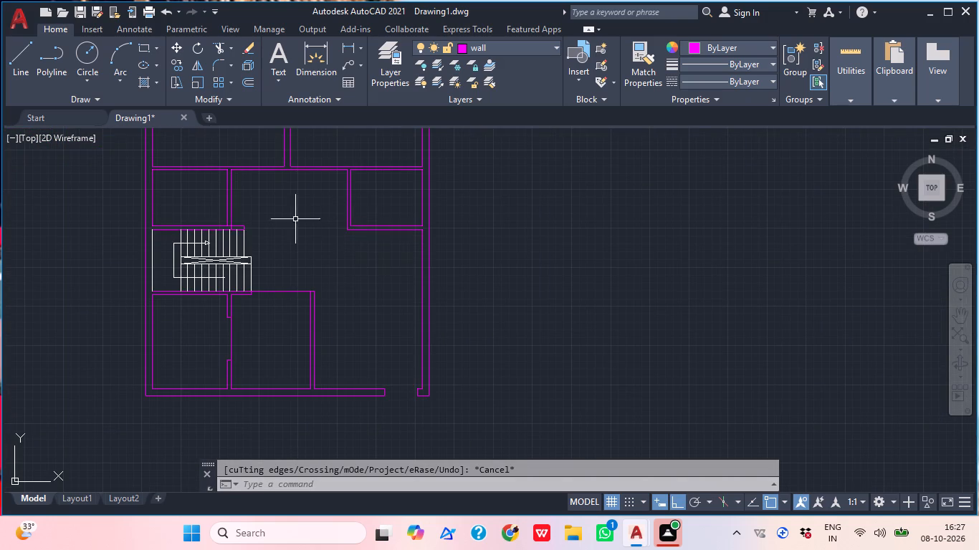
{"action": "middle_click_drag", "start_coordinate": [295, 219], "coordinate": [313, 263]}
{"action": "scroll", "coordinate": [266, 184], "scroll_direction": "up", "scroll_amount": 1}
{"action": "type", "text": "l tk"}
{"action": "key", "text": "Return"}
{"action": "scroll", "coordinate": [292, 222], "scroll_direction": "up", "scroll_amount": 2}
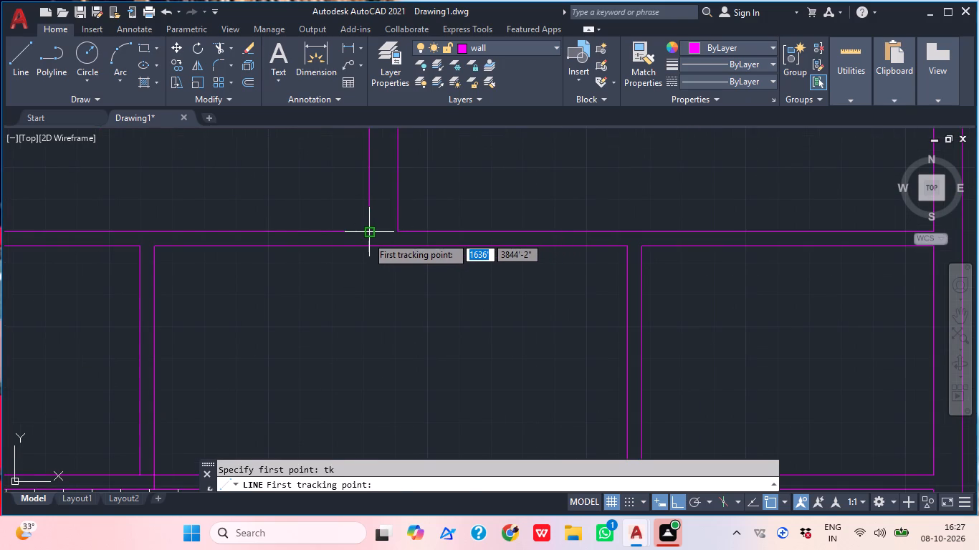
{"action": "left_click", "coordinate": [367, 236]}
{"action": "type", "text": "6\""}
{"action": "key", "text": "Return"}
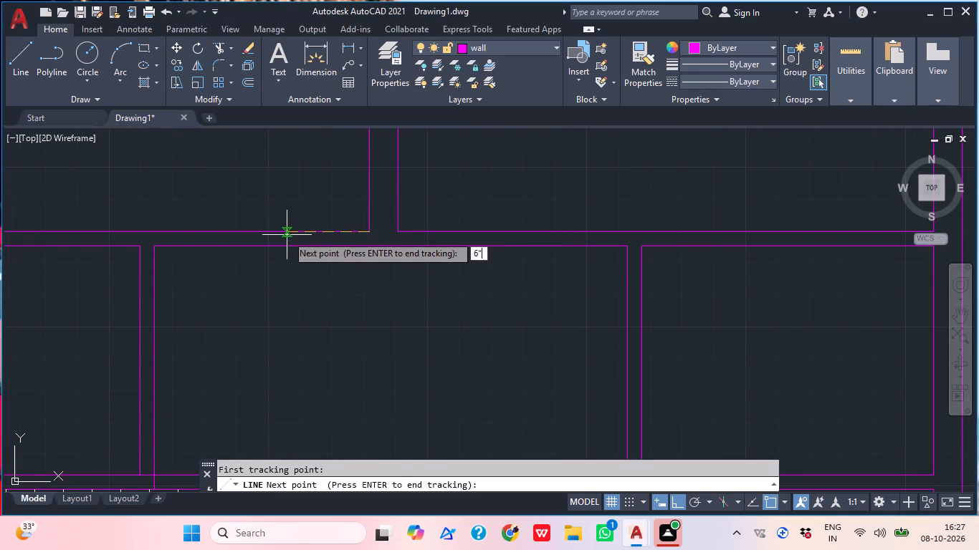
{"action": "key", "text": "Return"}
{"action": "scroll", "coordinate": [351, 264], "scroll_direction": "up", "scroll_amount": 2}
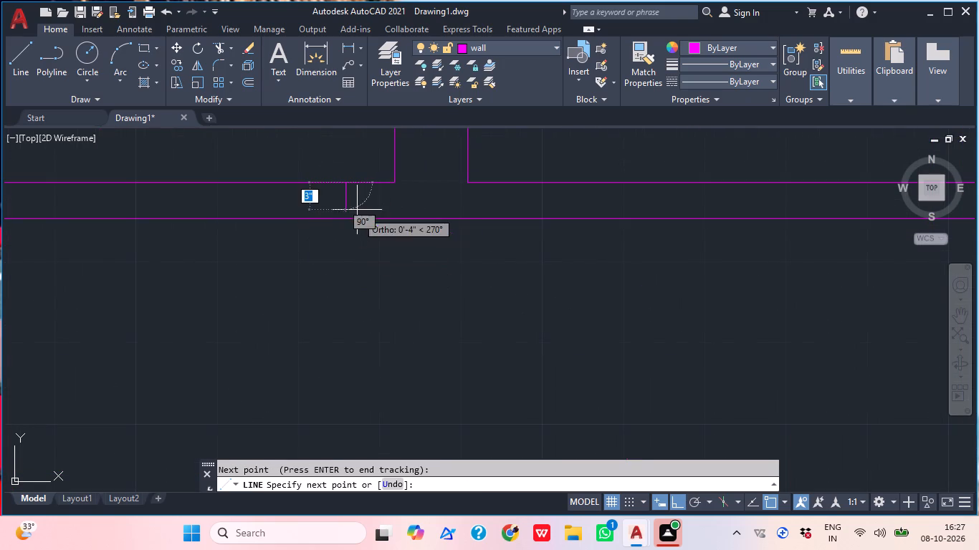
{"action": "left_click", "coordinate": [342, 216]}
{"action": "key", "text": "Escape"}
Offset the cross line west of the northern rooms' partition 3'6" to the west.
{"action": "type", "text": "o 3'7"}
{"action": "key", "text": "BackSpace"}
{"action": "type", "text": "6\""}
{"action": "key", "text": "Return"}
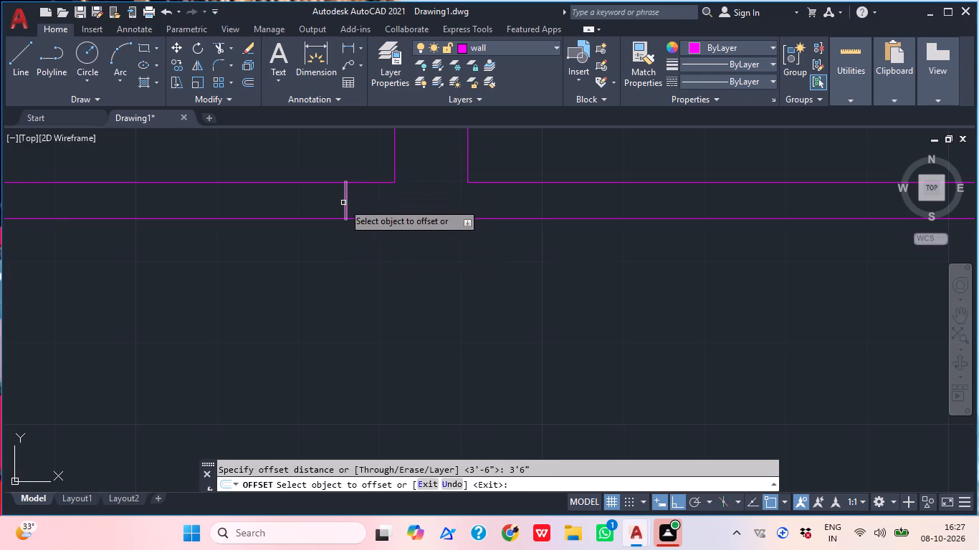
{"action": "left_click", "coordinate": [343, 203]}
{"action": "left_click", "coordinate": [286, 205]}
{"action": "scroll", "coordinate": [429, 226], "scroll_direction": "down", "scroll_amount": 1}
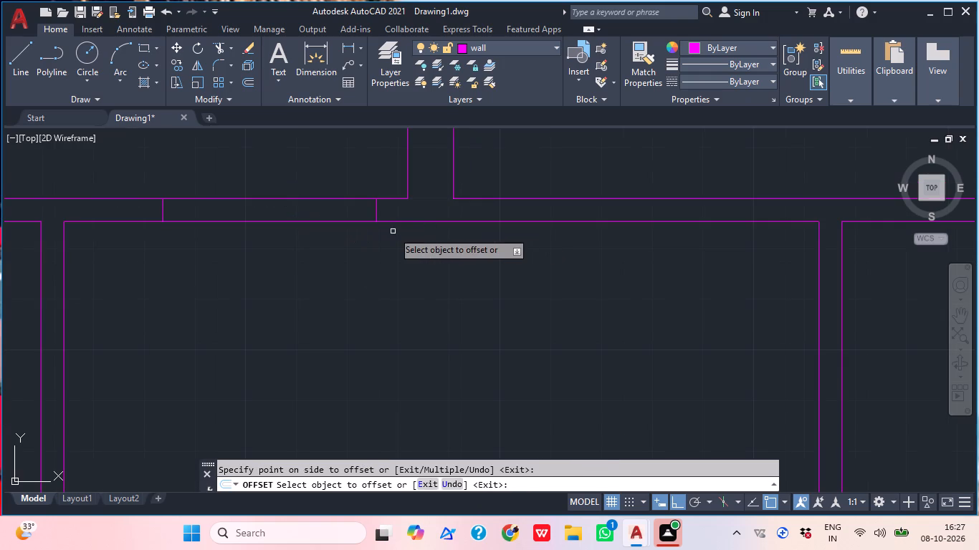
{"action": "key", "text": "Escape"}
Draw a vertical line across the same wall, tracked 6" east of the northern partition's eastern face.
{"action": "scroll", "coordinate": [206, 299], "scroll_direction": "down", "scroll_amount": 2}
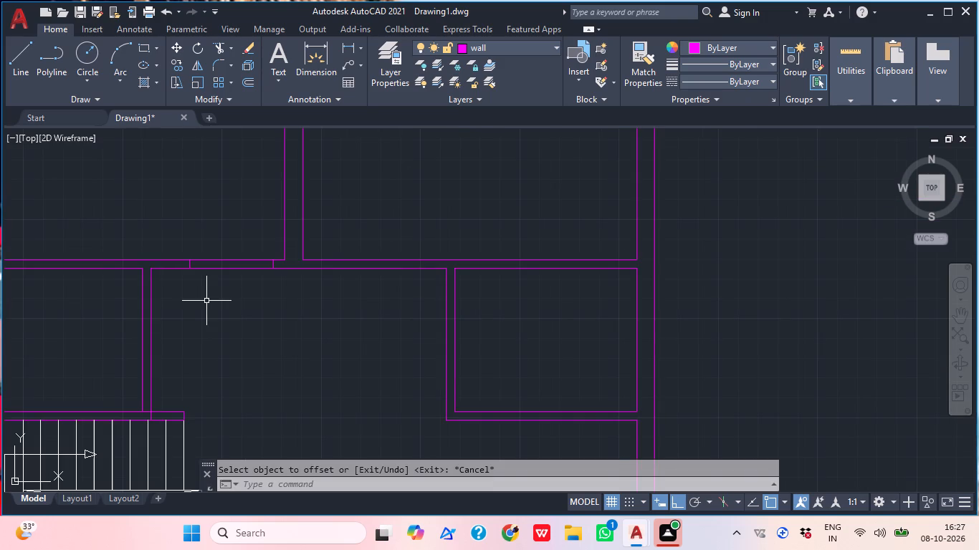
{"action": "type", "text": "l tk"}
{"action": "key", "text": "space"}
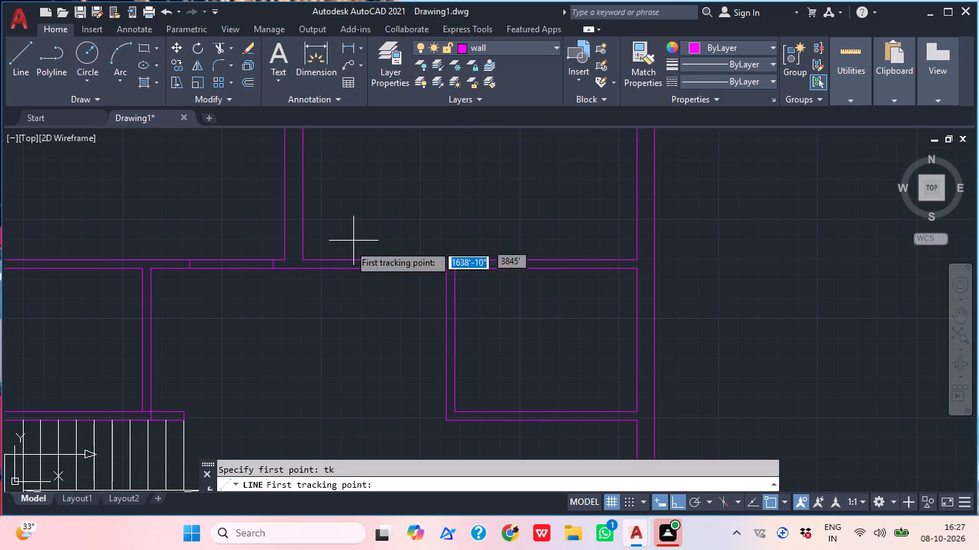
{"action": "left_click", "coordinate": [305, 257]}
{"action": "type", "text": "6\""}
{"action": "key", "text": "Return"}
{"action": "key", "text": "Return"}
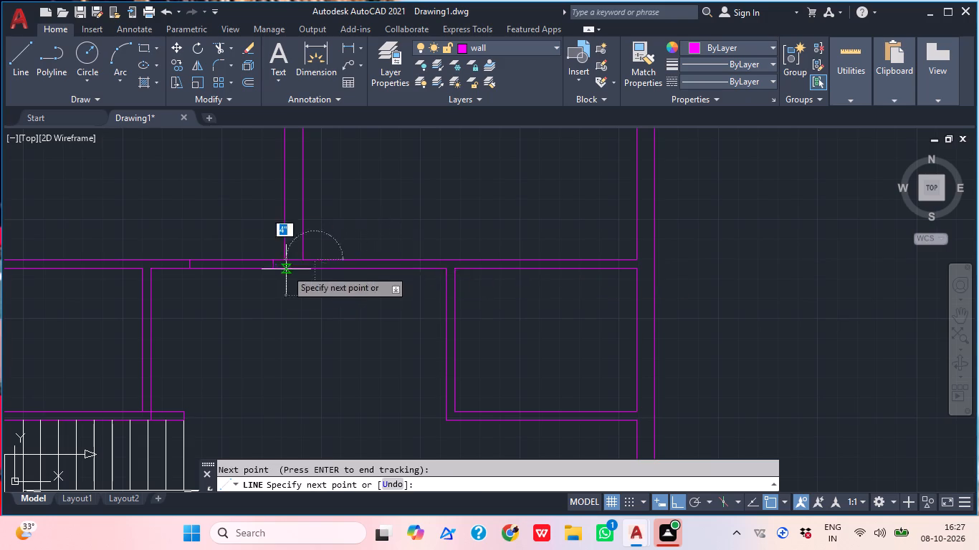
{"action": "scroll", "coordinate": [284, 271], "scroll_direction": "up", "scroll_amount": 2}
{"action": "left_click", "coordinate": [363, 266]}
{"action": "key", "text": "Escape"}
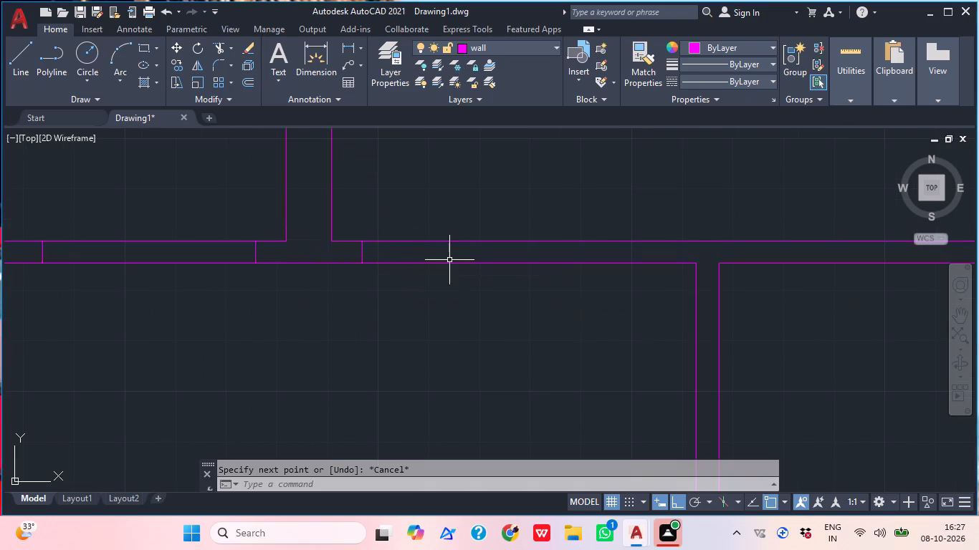
Offset the cross line east of the northern rooms' partition 3'6" to the east.
{"action": "type", "text": "o"}
{"action": "key", "text": "space"}
{"action": "type", "text": "3'6\""}
{"action": "key", "text": "Return"}
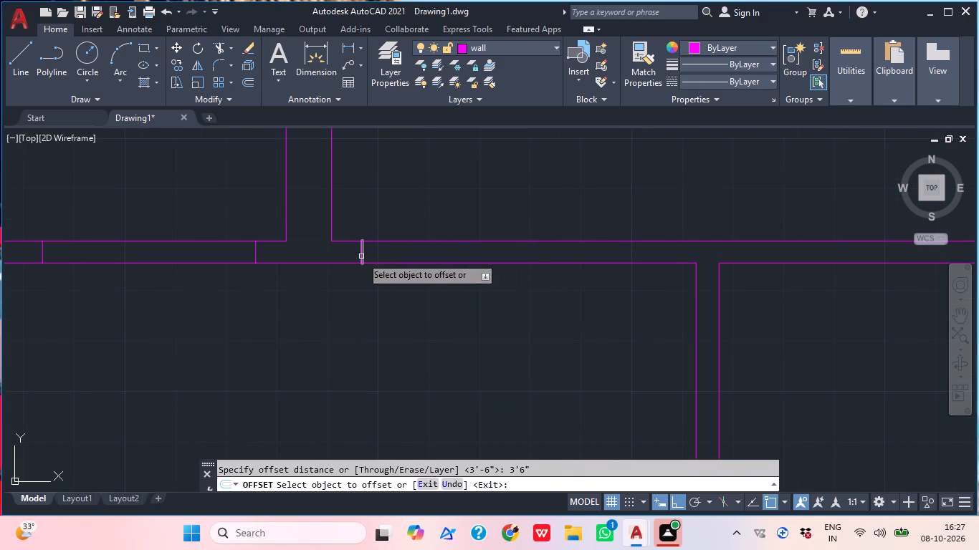
{"action": "left_click", "coordinate": [361, 256]}
{"action": "left_click", "coordinate": [533, 263]}
{"action": "key", "text": "Escape"}
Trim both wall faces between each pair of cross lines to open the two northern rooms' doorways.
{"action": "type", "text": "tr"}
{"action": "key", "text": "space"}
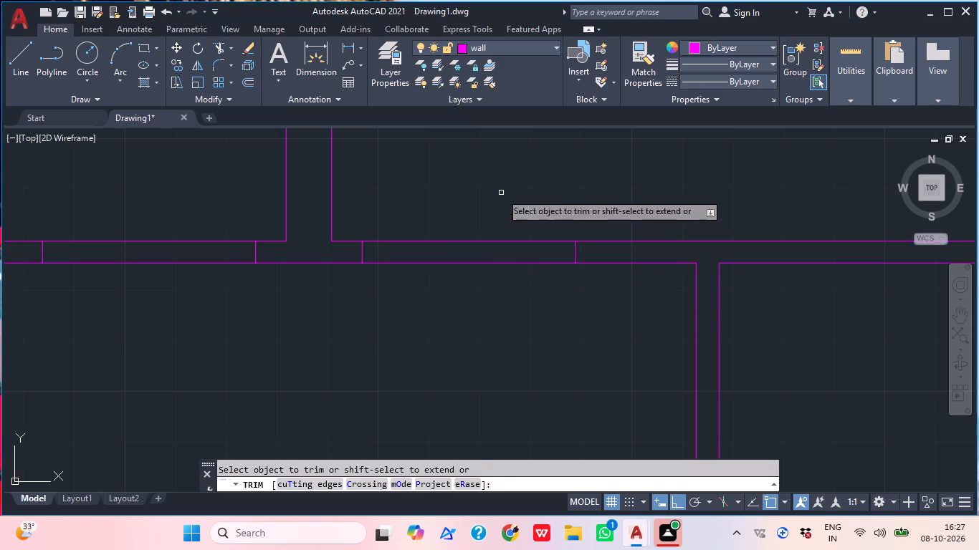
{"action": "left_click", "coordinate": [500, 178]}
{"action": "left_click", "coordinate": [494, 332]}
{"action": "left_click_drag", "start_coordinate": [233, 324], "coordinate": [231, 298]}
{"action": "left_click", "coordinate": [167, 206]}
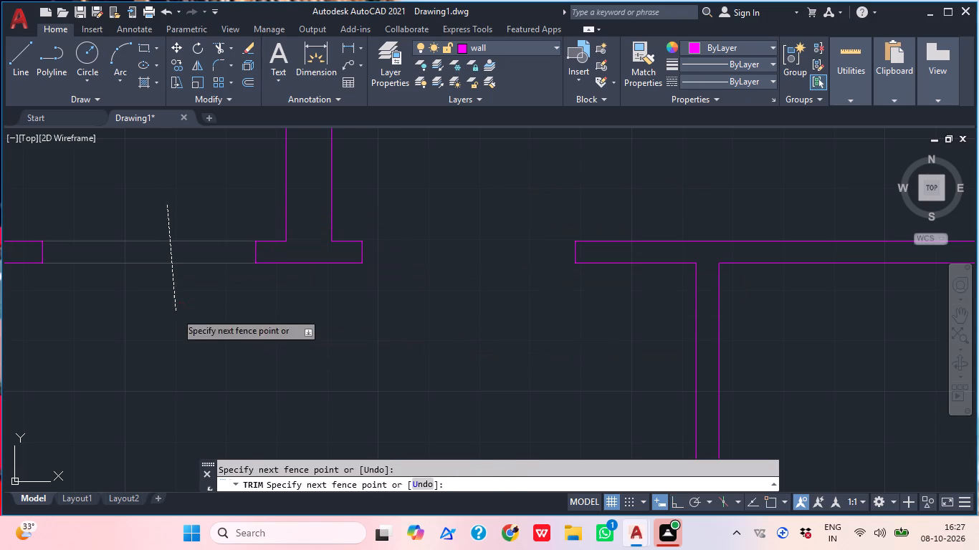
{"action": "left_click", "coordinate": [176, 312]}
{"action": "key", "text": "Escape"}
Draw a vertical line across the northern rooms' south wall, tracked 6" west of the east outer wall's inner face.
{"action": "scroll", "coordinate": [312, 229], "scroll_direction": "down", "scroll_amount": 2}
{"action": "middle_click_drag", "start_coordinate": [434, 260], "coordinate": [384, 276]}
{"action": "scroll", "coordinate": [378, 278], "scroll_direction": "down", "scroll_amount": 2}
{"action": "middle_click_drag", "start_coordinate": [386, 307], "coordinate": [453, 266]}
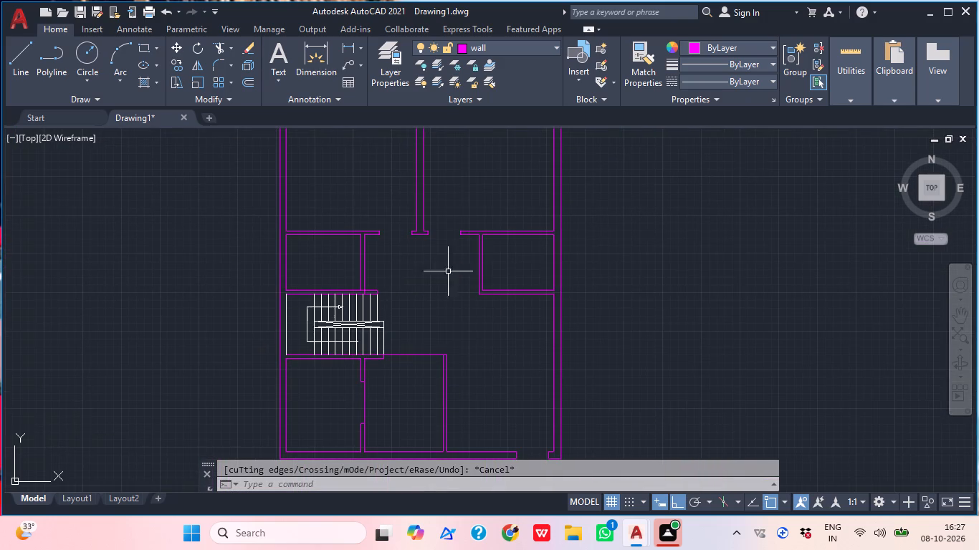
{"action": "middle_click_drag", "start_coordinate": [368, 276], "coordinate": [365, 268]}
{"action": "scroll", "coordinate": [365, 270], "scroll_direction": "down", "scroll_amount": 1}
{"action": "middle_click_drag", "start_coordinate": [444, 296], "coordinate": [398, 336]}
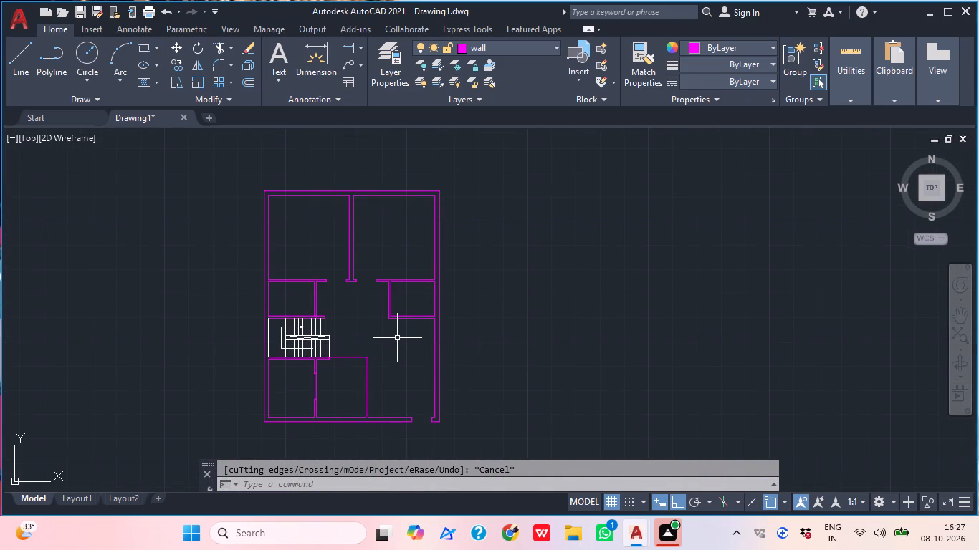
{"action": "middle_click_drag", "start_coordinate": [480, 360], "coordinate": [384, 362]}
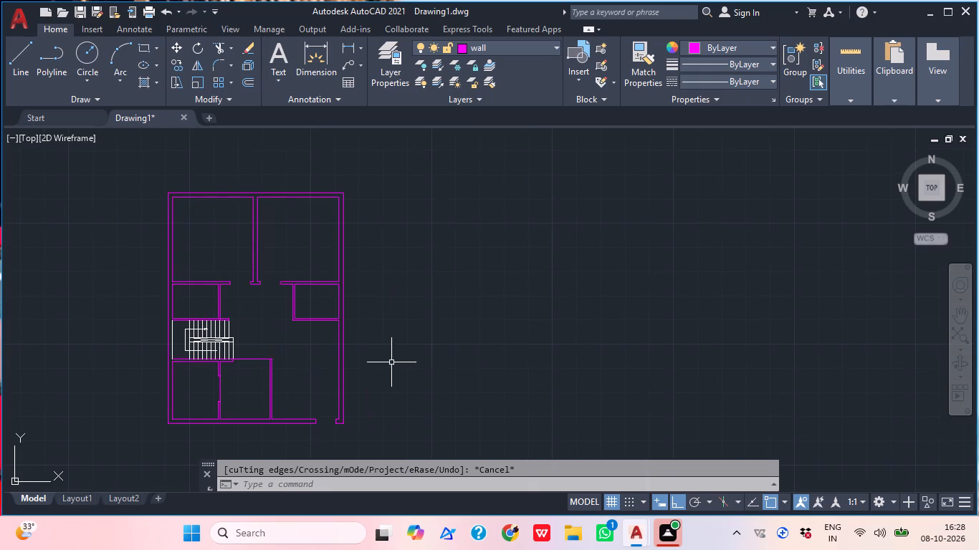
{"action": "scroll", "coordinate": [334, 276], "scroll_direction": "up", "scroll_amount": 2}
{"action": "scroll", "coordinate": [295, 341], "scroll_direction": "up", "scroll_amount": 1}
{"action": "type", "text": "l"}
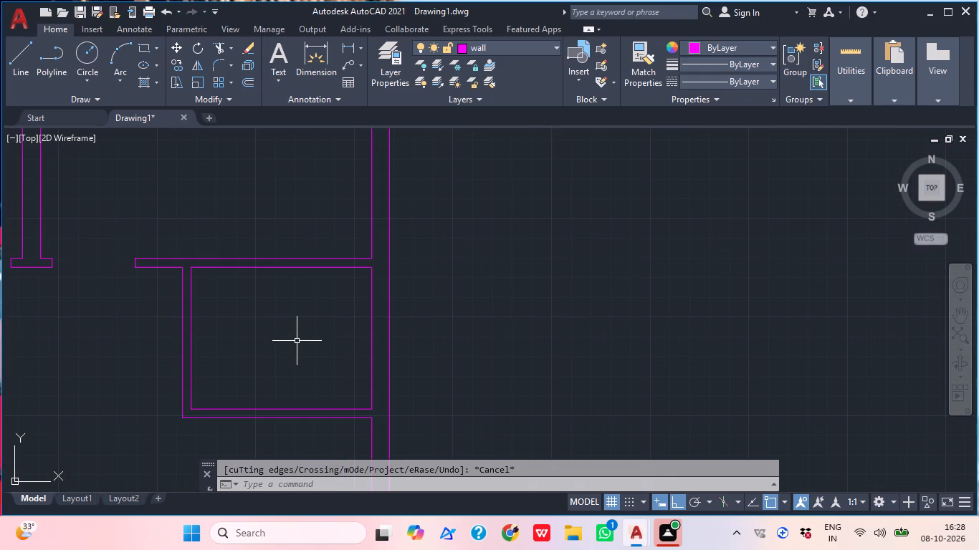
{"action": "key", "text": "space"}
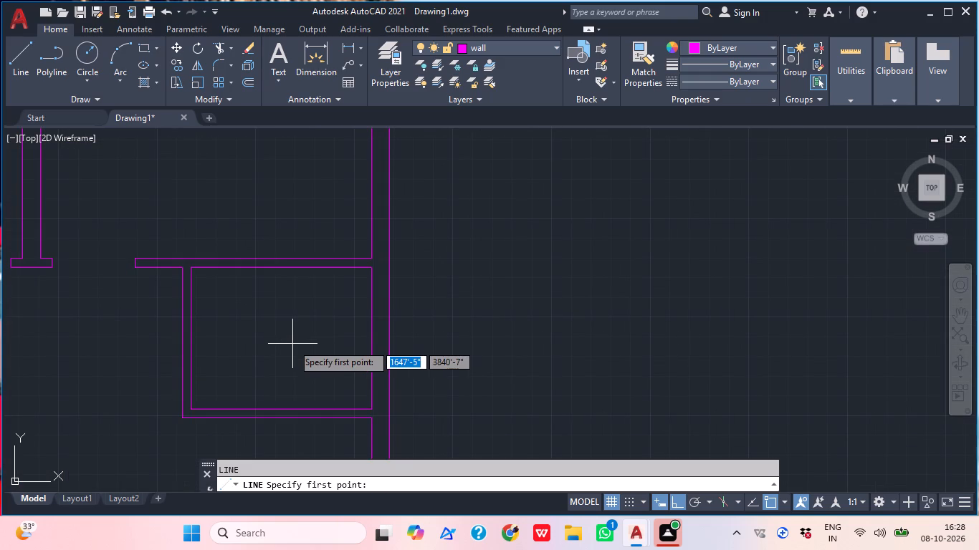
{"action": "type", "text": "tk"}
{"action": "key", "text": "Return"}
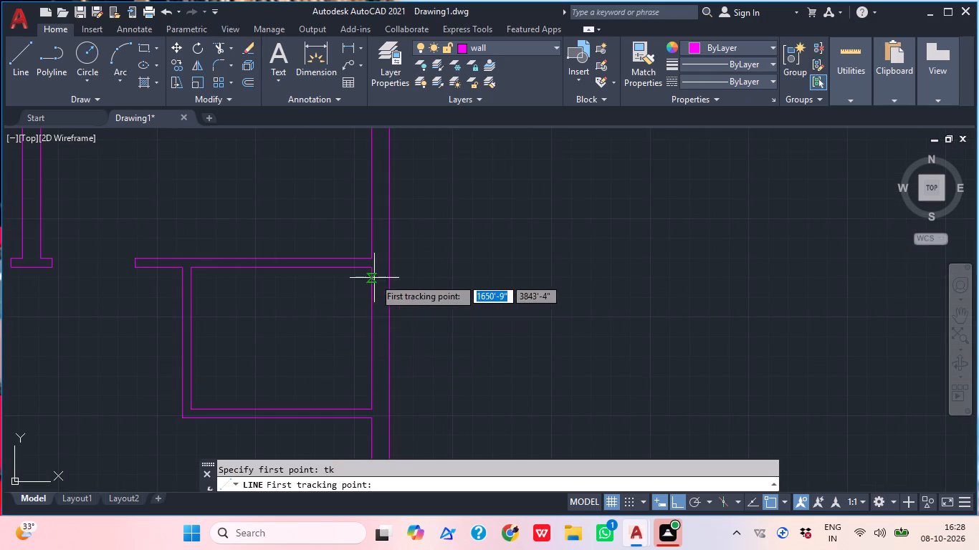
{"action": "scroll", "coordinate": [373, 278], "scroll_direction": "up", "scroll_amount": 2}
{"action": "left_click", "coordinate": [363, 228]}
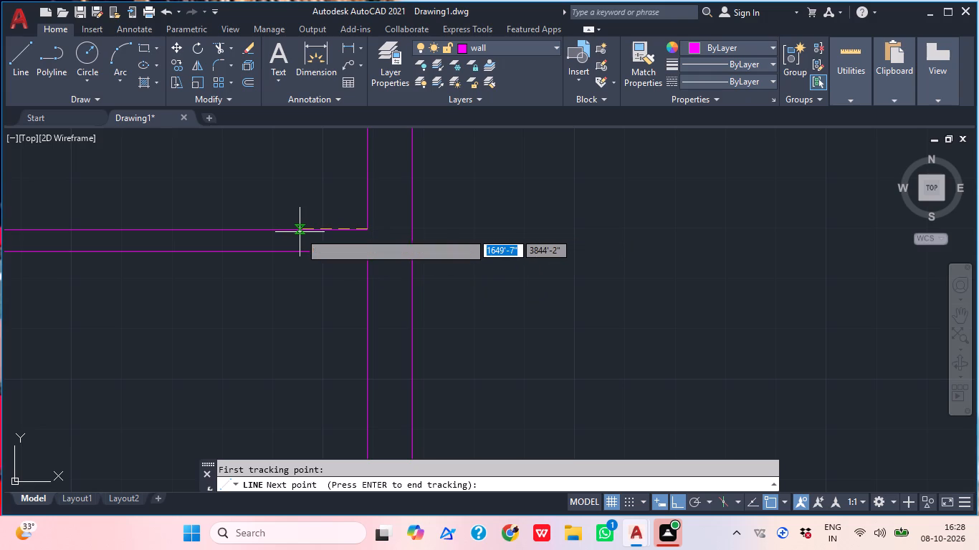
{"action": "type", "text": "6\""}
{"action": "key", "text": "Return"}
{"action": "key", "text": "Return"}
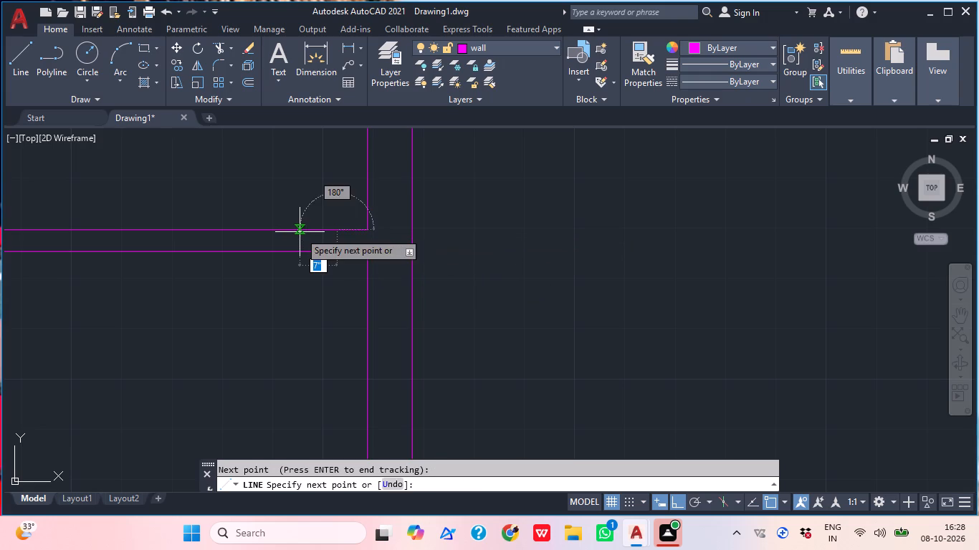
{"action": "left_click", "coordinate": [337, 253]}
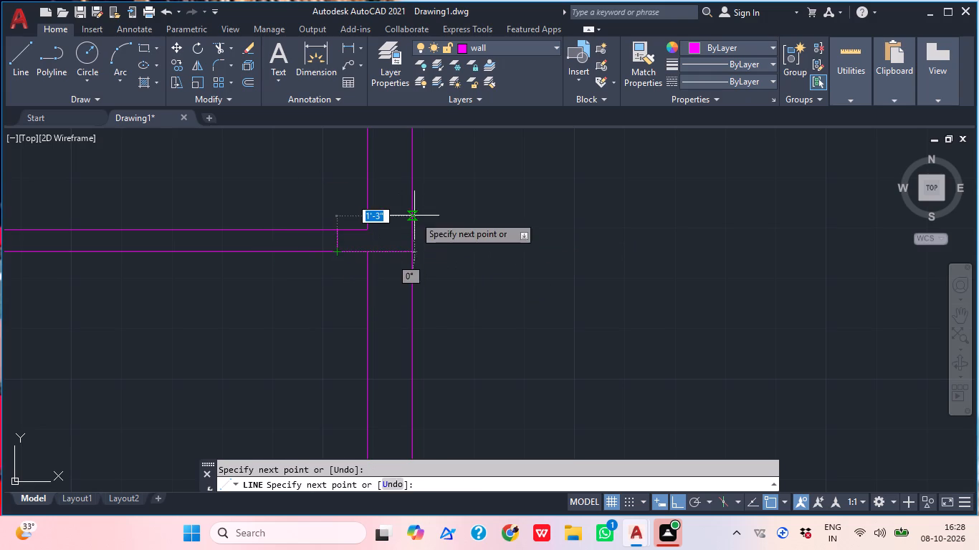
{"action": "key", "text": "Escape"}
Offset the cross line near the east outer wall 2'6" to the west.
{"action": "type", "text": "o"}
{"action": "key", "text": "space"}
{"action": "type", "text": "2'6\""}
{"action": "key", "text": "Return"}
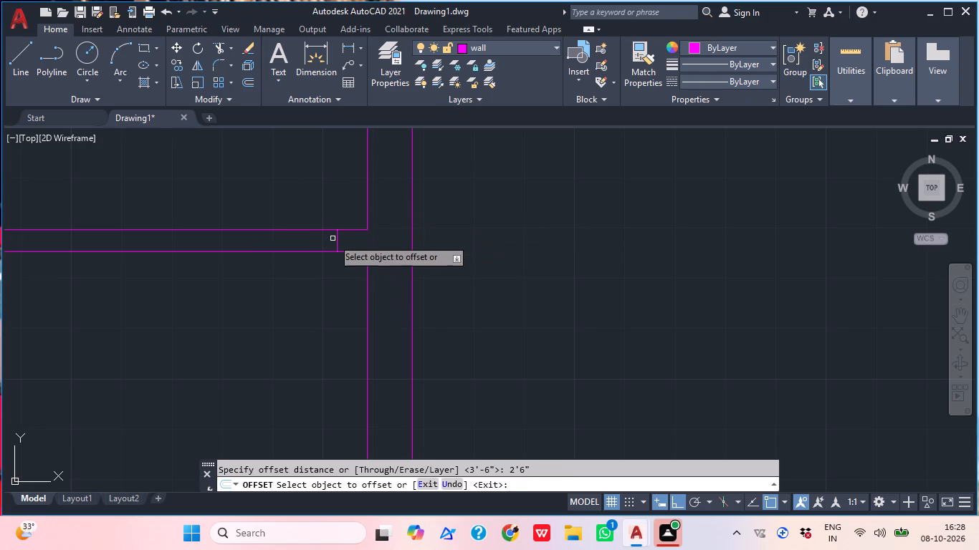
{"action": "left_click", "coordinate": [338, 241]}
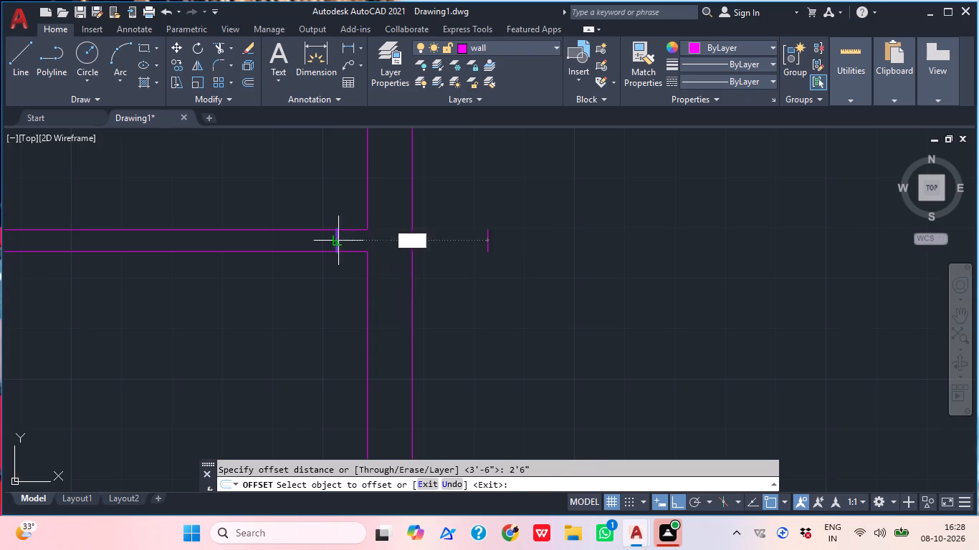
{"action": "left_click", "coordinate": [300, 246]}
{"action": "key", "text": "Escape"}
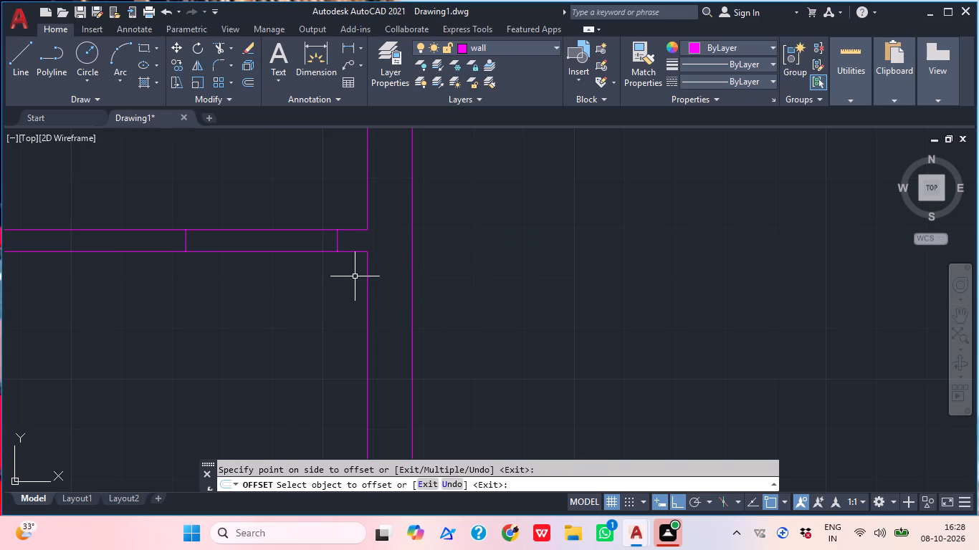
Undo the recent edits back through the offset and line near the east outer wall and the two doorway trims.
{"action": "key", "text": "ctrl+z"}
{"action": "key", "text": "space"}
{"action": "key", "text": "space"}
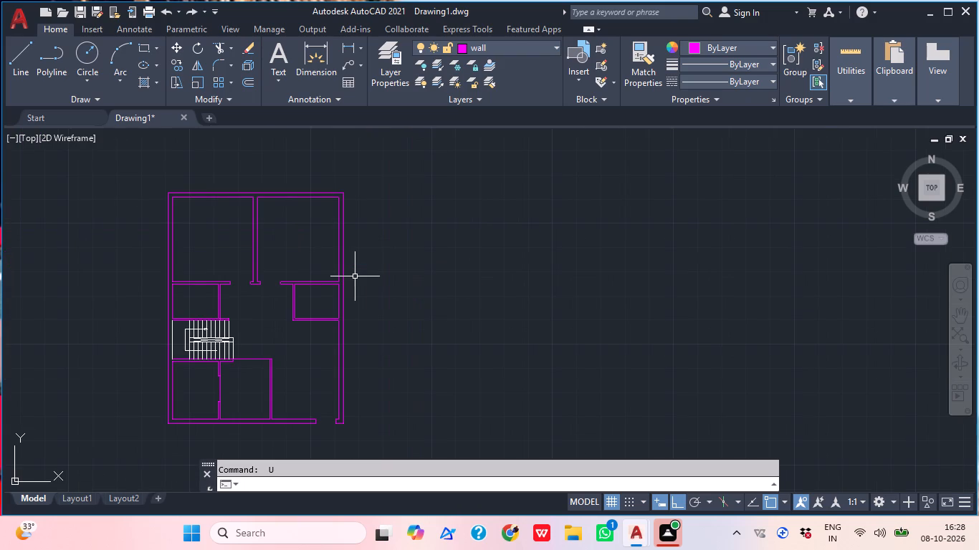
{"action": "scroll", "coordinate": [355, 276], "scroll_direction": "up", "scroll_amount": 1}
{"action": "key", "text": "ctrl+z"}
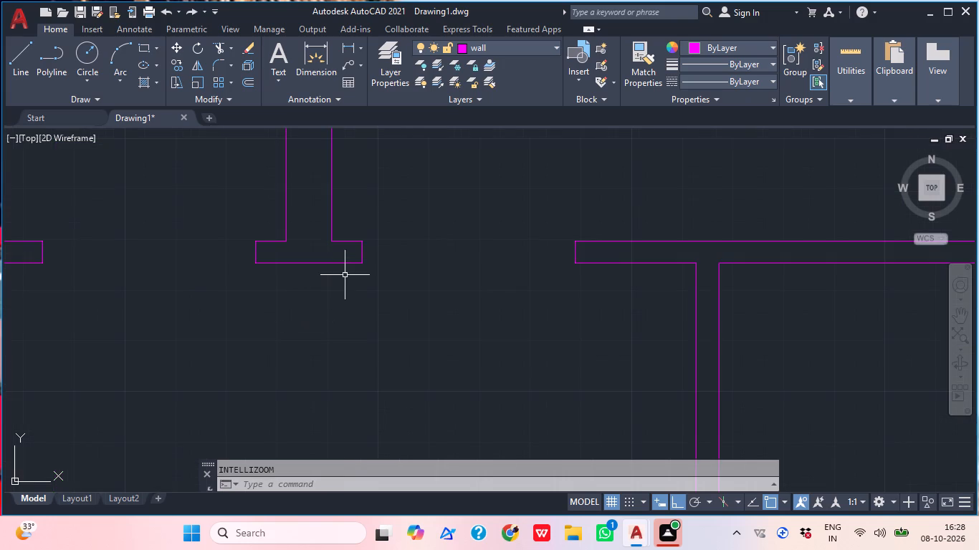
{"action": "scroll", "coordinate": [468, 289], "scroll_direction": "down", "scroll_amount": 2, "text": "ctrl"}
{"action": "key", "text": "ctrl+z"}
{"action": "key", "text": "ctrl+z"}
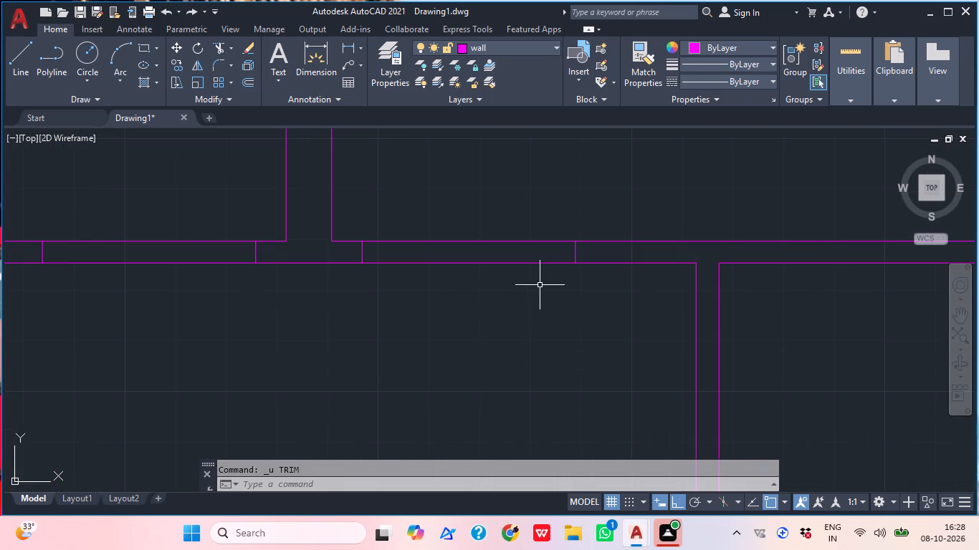
Draw a vertical line across the wall north of the small eastern room, tracked 6" west of the east outer wall's inner face.
{"action": "scroll", "coordinate": [497, 292], "scroll_direction": "down", "scroll_amount": 1}
{"action": "middle_click_drag", "start_coordinate": [497, 292], "coordinate": [433, 291]}
{"action": "scroll", "coordinate": [476, 304], "scroll_direction": "down", "scroll_amount": 4}
{"action": "scroll", "coordinate": [551, 312], "scroll_direction": "up", "scroll_amount": 4}
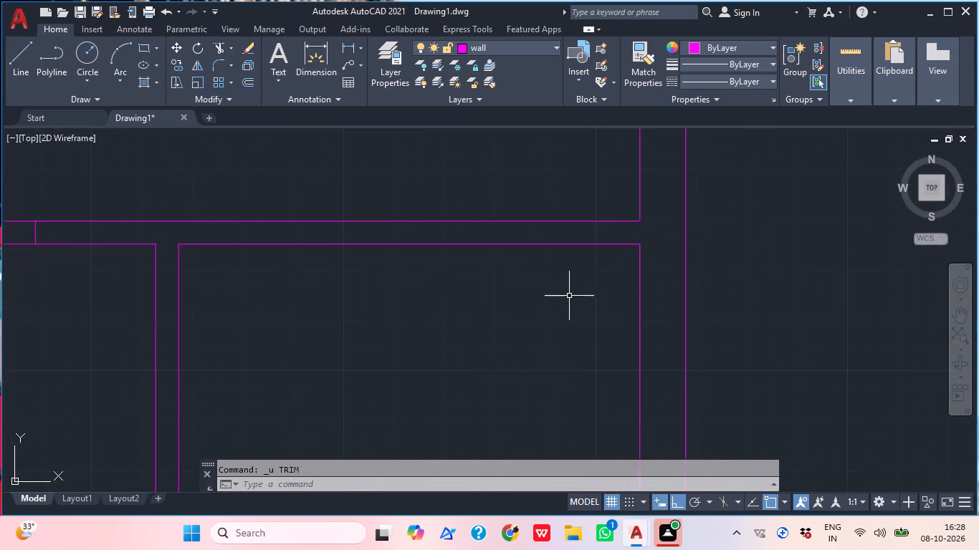
{"action": "middle_click_drag", "start_coordinate": [550, 297], "coordinate": [505, 303]}
{"action": "type", "text": "l tk"}
{"action": "key", "text": "space"}
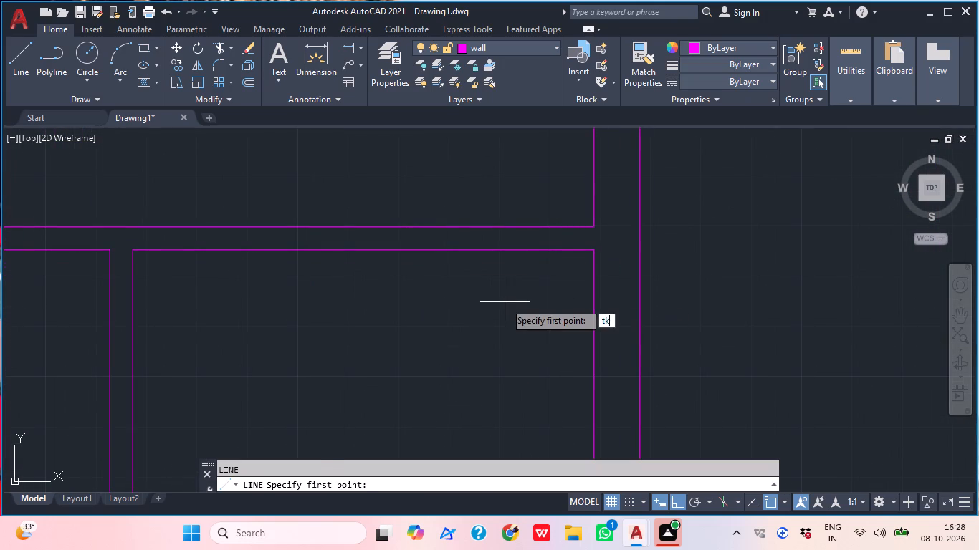
{"action": "left_click", "coordinate": [595, 231]}
{"action": "type", "text": "6\""}
{"action": "key", "text": "Return"}
{"action": "key", "text": "Return"}
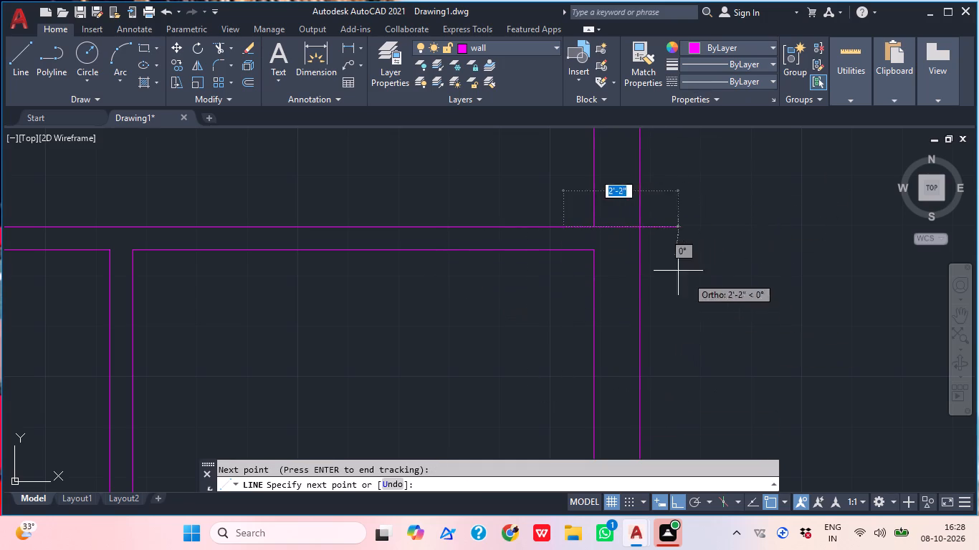
{"action": "left_click", "coordinate": [565, 254]}
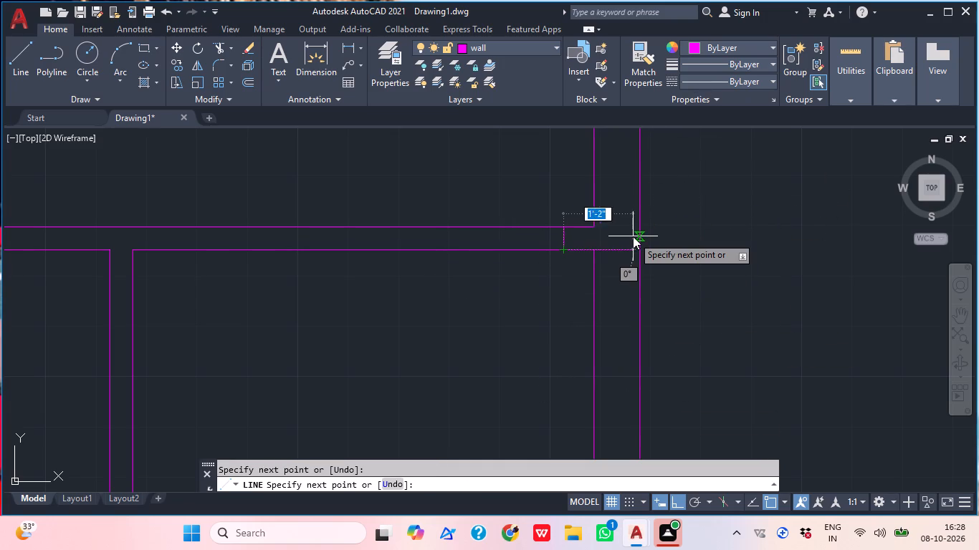
{"action": "key", "text": "grave"}
{"action": "key", "text": "Escape"}
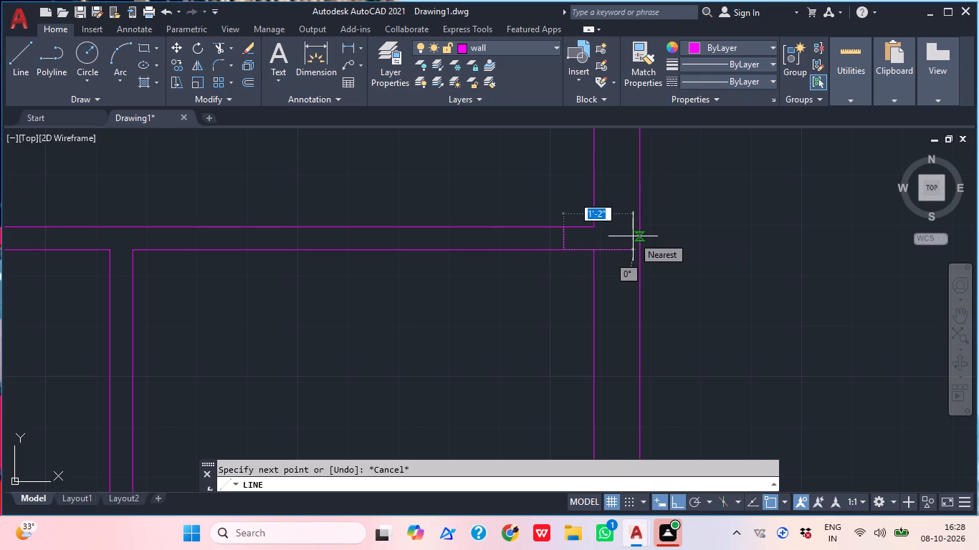
Offset the cross line in the wall north of the small eastern room 2' to the west.
{"action": "key", "text": "Escape"}
{"action": "type", "text": "o 2'"}
{"action": "key", "text": "Return"}
{"action": "left_click", "coordinate": [563, 238]}
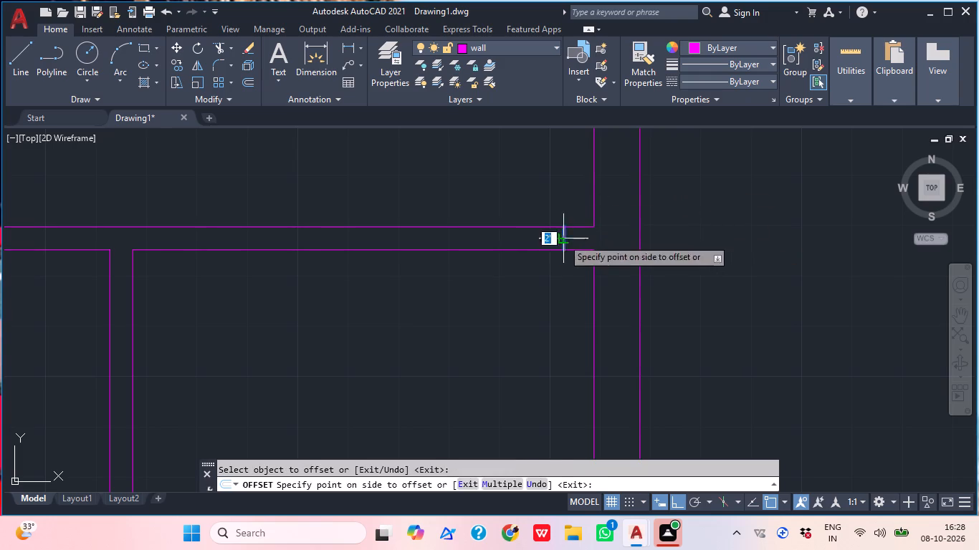
{"action": "left_click", "coordinate": [487, 248]}
{"action": "key", "text": "Escape"}
Trim the wall lines between the two cross lines to cut the small eastern room's door opening.
{"action": "type", "text": "tr"}
{"action": "key", "text": "space"}
{"action": "left_click", "coordinate": [542, 195]}
{"action": "left_click", "coordinate": [520, 273]}
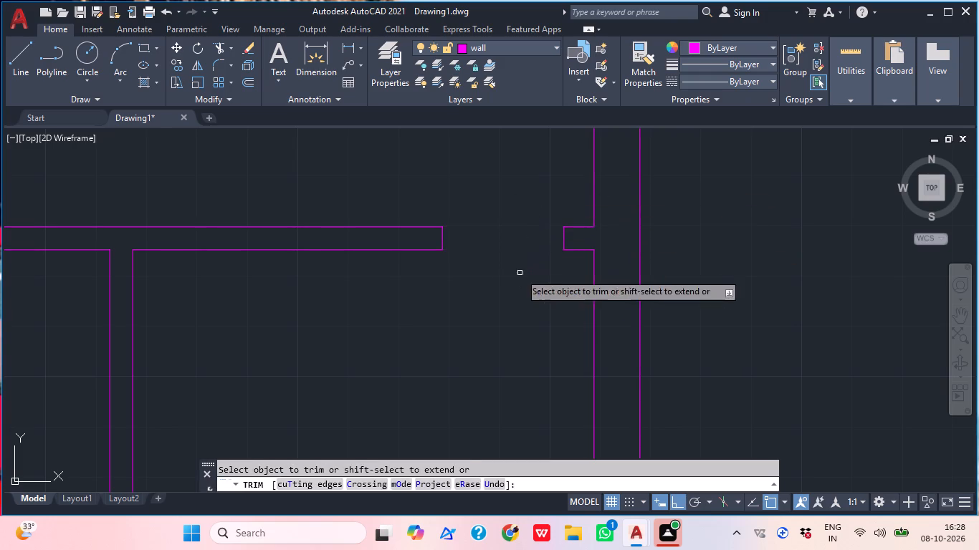
{"action": "scroll", "coordinate": [624, 201], "scroll_direction": "down", "scroll_amount": 4}
{"action": "key", "text": "Escape"}
Trim the wall lines at the two marked door openings either side of the wall dividing the northern rooms.
{"action": "key", "text": "space"}
{"action": "left_click", "coordinate": [465, 191]}
{"action": "left_click", "coordinate": [459, 226]}
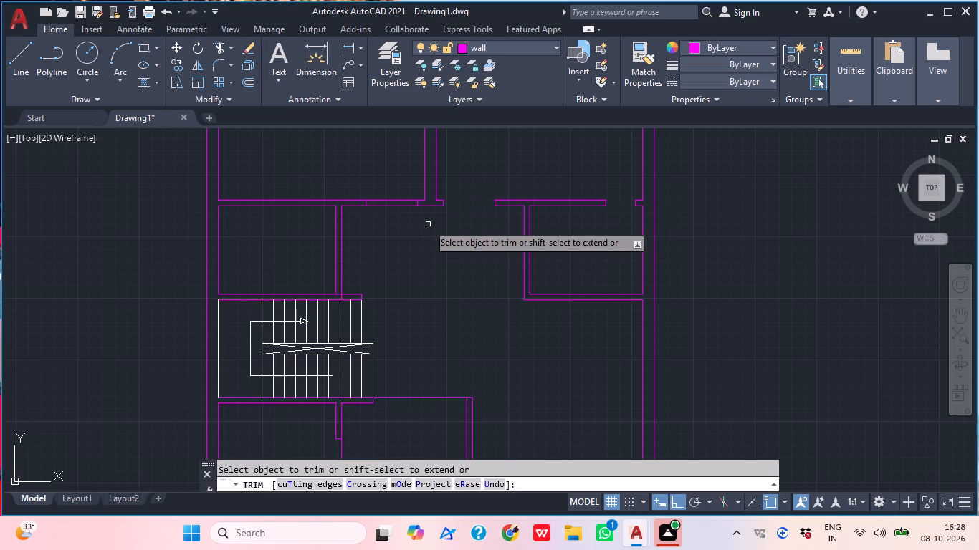
{"action": "left_click", "coordinate": [410, 224]}
{"action": "left_click", "coordinate": [382, 194]}
{"action": "key", "text": "Escape"}
Draw a horizontal line across the small western room's east wall, tracked 6" south of its junction with the northern rooms' south wall.
{"action": "scroll", "coordinate": [463, 207], "scroll_direction": "down", "scroll_amount": 1}
{"action": "middle_click_drag", "start_coordinate": [477, 218], "coordinate": [467, 230]}
{"action": "key", "text": "Escape"}
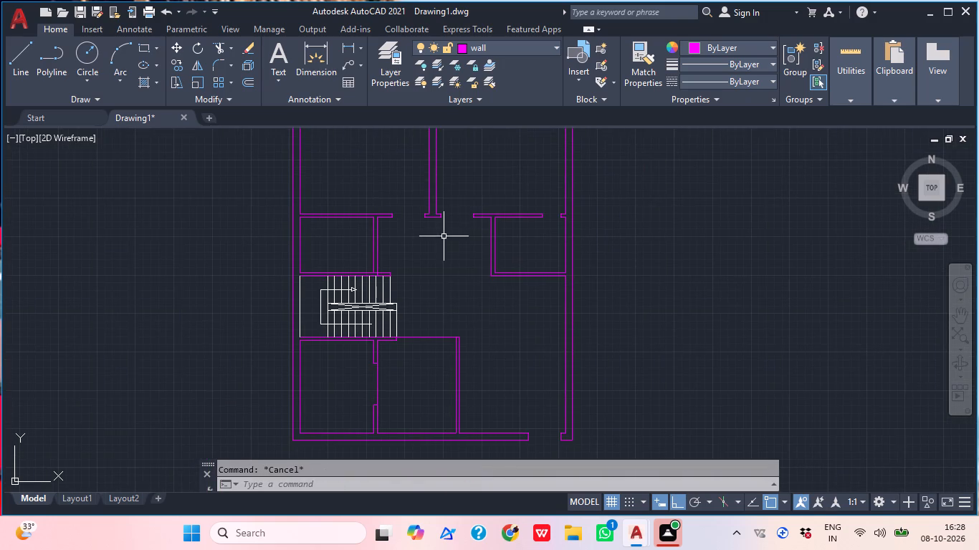
{"action": "scroll", "coordinate": [449, 238], "scroll_direction": "down", "scroll_amount": 1}
{"action": "middle_click_drag", "start_coordinate": [481, 259], "coordinate": [447, 254]}
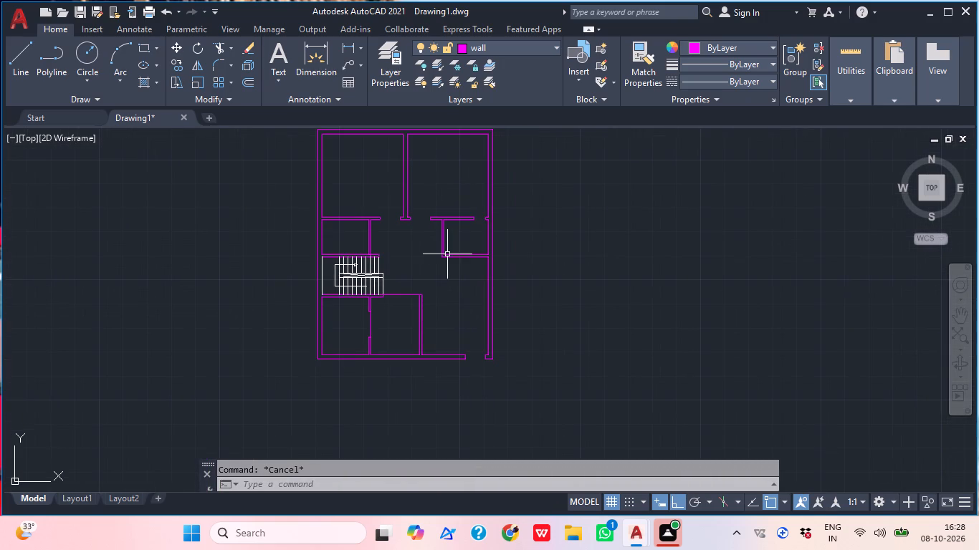
{"action": "scroll", "coordinate": [429, 248], "scroll_direction": "up", "scroll_amount": 2}
{"action": "scroll", "coordinate": [308, 221], "scroll_direction": "up", "scroll_amount": 1}
{"action": "middle_click_drag", "start_coordinate": [307, 223], "coordinate": [393, 309]}
{"action": "type", "text": "l tk"}
{"action": "key", "text": "Return"}
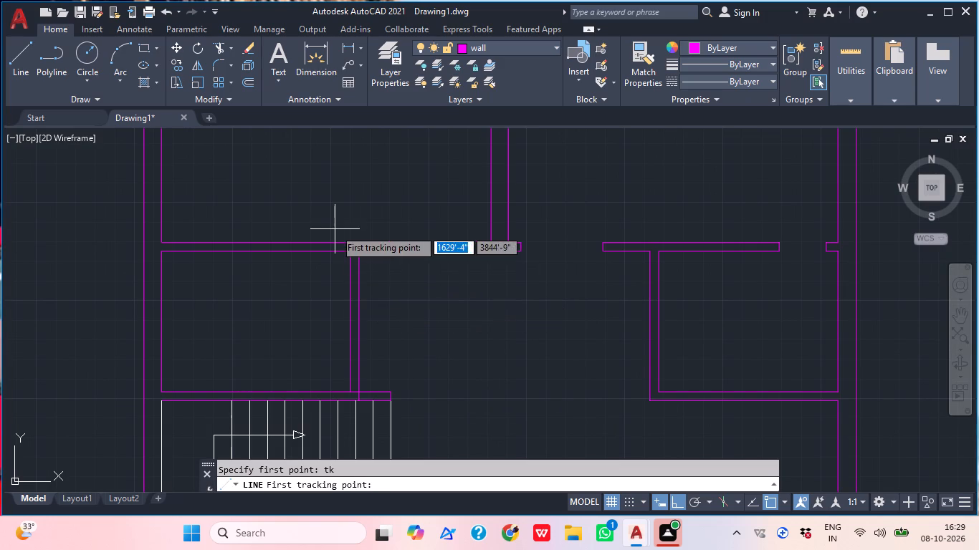
{"action": "left_click", "coordinate": [351, 249]}
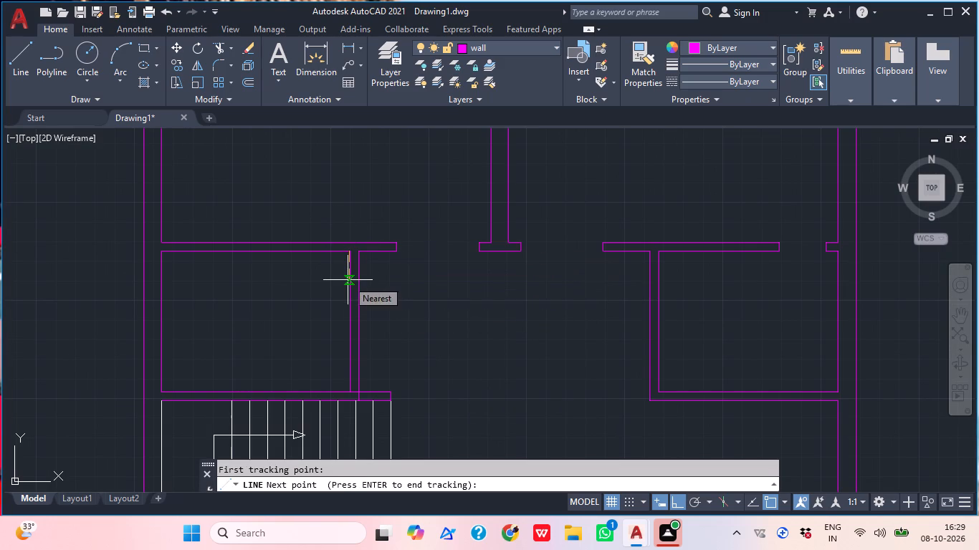
{"action": "type", "text": "6\""}
{"action": "key", "text": "Return"}
{"action": "key", "text": "Return"}
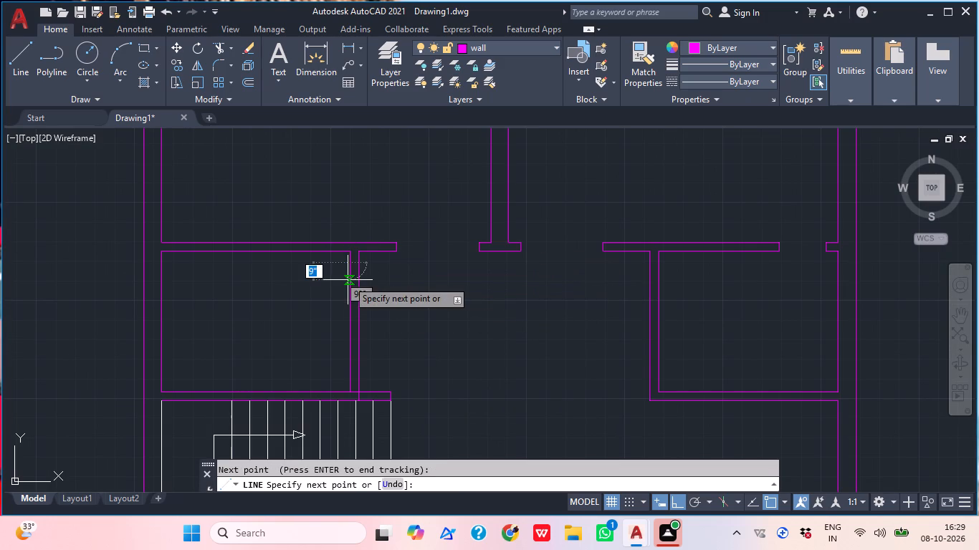
{"action": "scroll", "coordinate": [355, 260], "scroll_direction": "up", "scroll_amount": 2}
{"action": "left_click", "coordinate": [357, 274]}
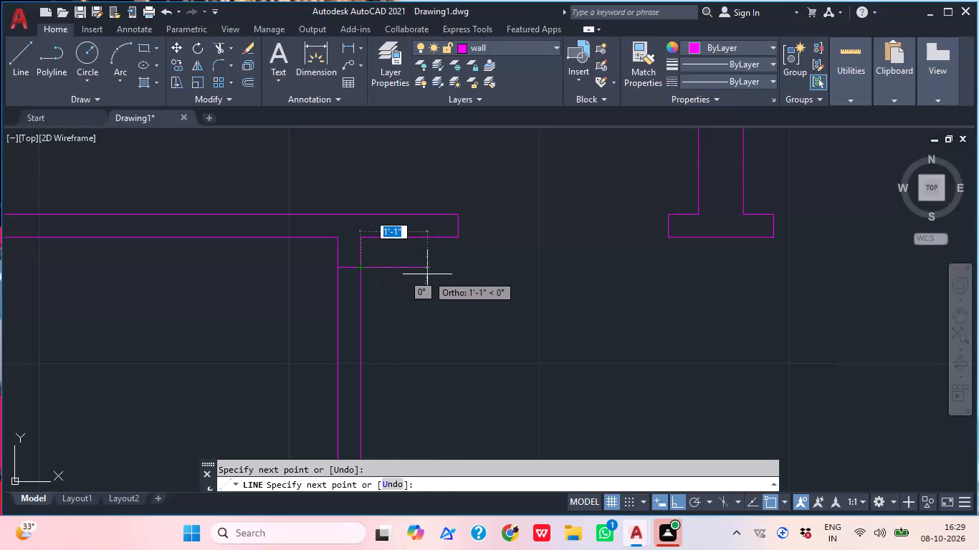
{"action": "key", "text": "Escape"}
Offset the cross line in the small western room's east wall 2' to the south.
{"action": "key", "text": "space"}
{"action": "type", "text": "o"}
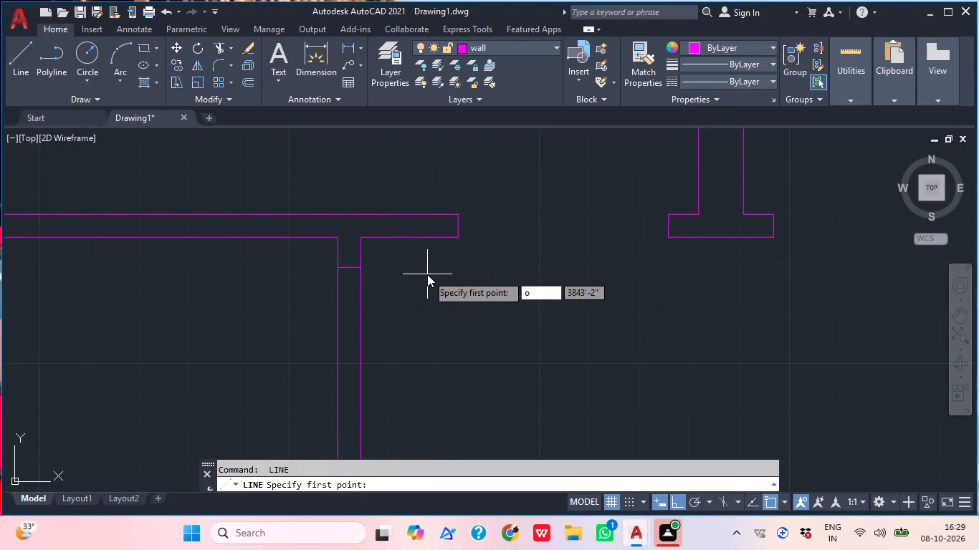
{"action": "key", "text": "Escape"}
{"action": "type", "text": "o"}
{"action": "key", "text": "space"}
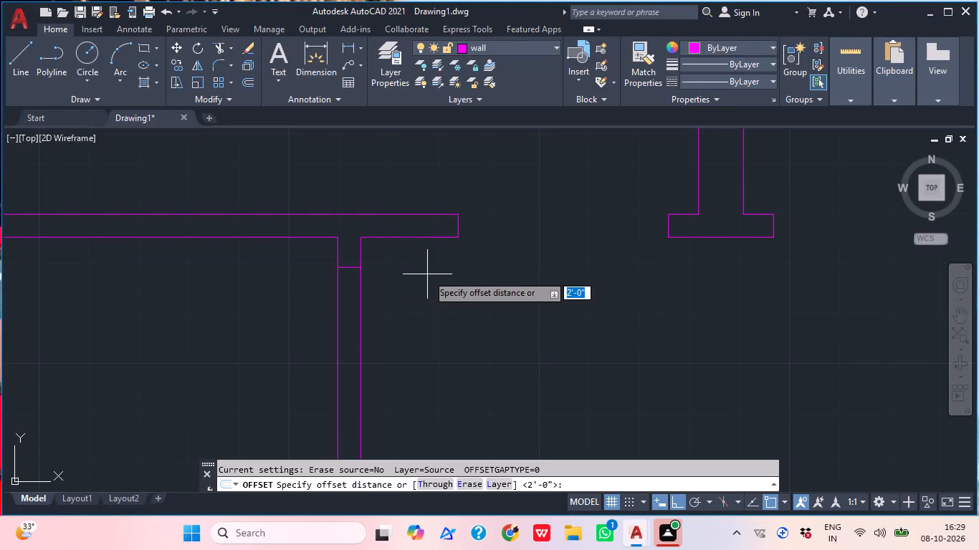
{"action": "type", "text": "2'"}
{"action": "key", "text": "Return"}
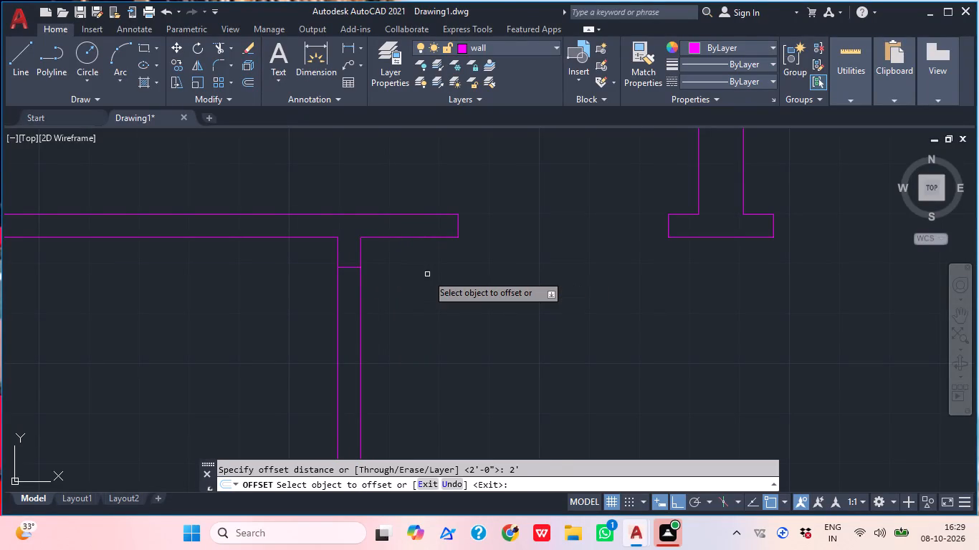
{"action": "left_click", "coordinate": [350, 266]}
{"action": "left_click", "coordinate": [355, 307]}
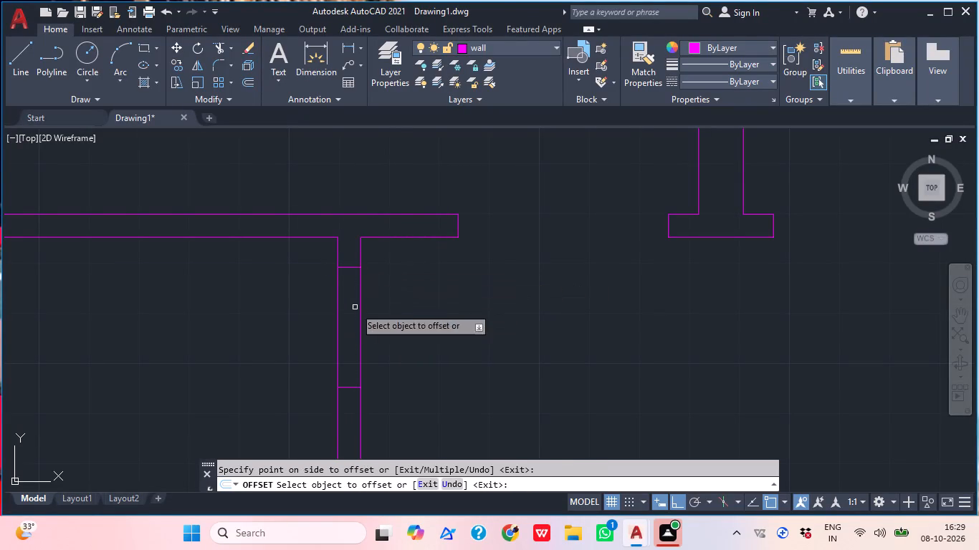
{"action": "key", "text": "Escape"}
Trim the wall lines between the two cross lines to cut the door opening in the small western room's east wall.
{"action": "type", "text": "tr"}
{"action": "key", "text": "space"}
{"action": "left_click", "coordinate": [459, 287]}
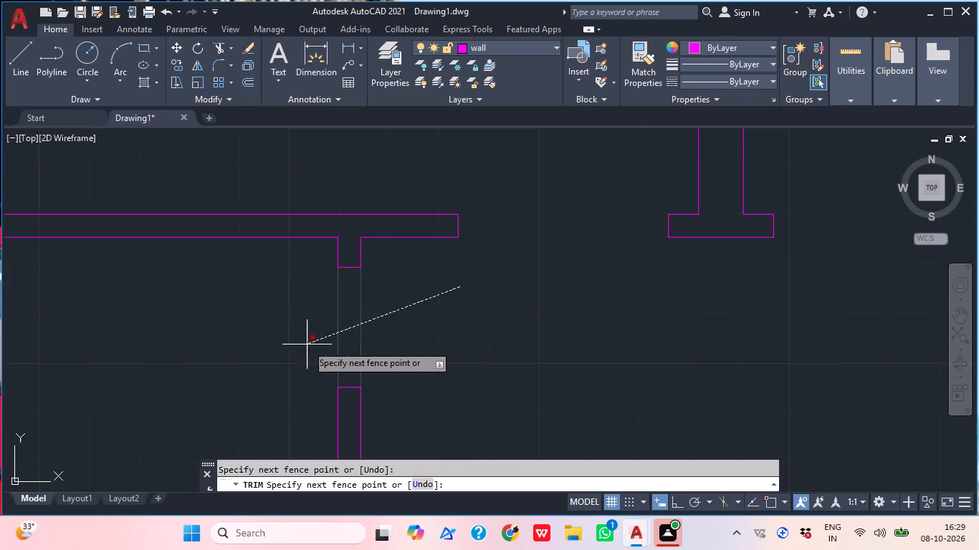
{"action": "left_click", "coordinate": [307, 344]}
{"action": "key", "text": "Escape"}
Make the door layer current and insert the recent Door - Metric block in the empty area east of the house plan.
{"action": "scroll", "coordinate": [438, 290], "scroll_direction": "down", "scroll_amount": 2}
{"action": "middle_click_drag", "start_coordinate": [475, 324], "coordinate": [467, 327]}
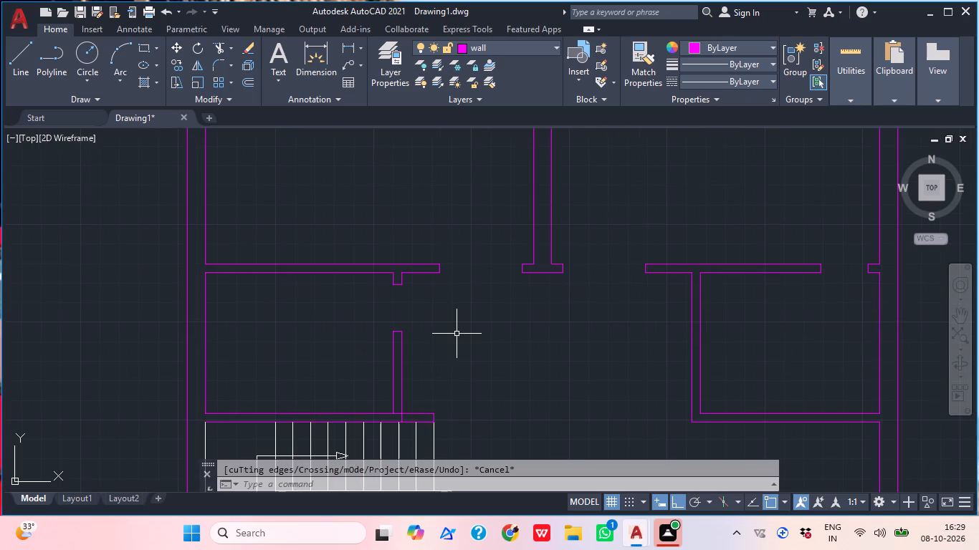
{"action": "middle_click", "coordinate": [444, 343]}
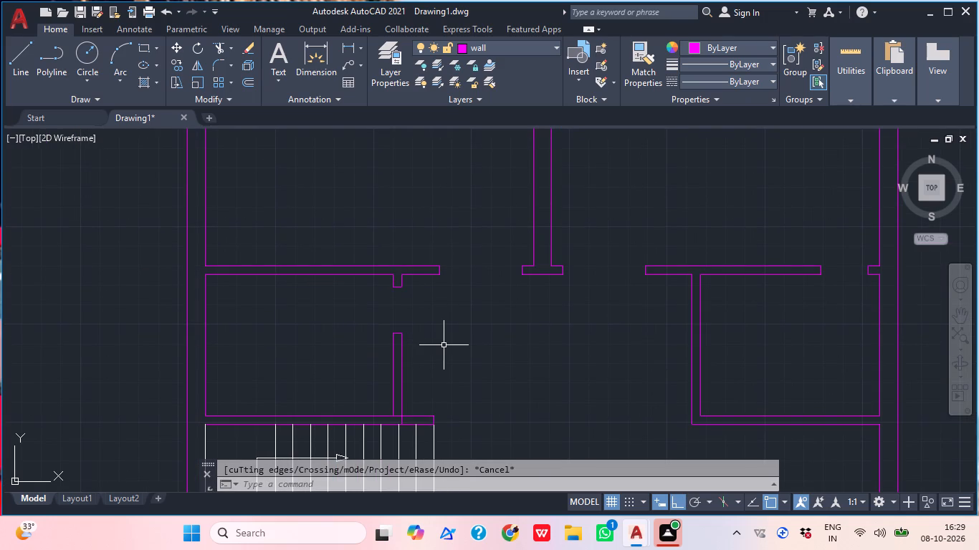
{"action": "scroll", "coordinate": [570, 309], "scroll_direction": "down", "scroll_amount": 1}
{"action": "middle_click_drag", "start_coordinate": [570, 309], "coordinate": [462, 296]}
{"action": "scroll", "coordinate": [462, 296], "scroll_direction": "down", "scroll_amount": 2}
{"action": "middle_click", "coordinate": [462, 296]}
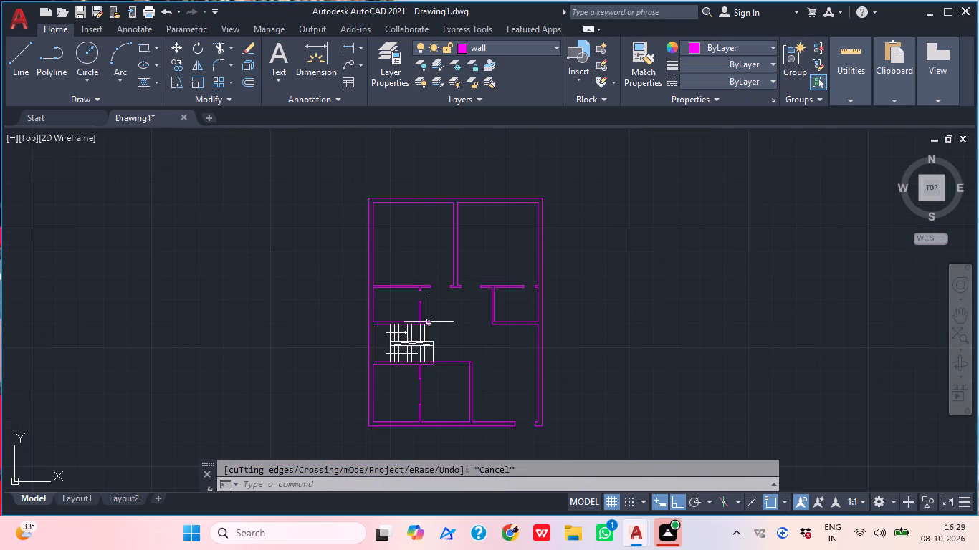
{"action": "key", "text": "i"}
{"action": "key", "text": "space"}
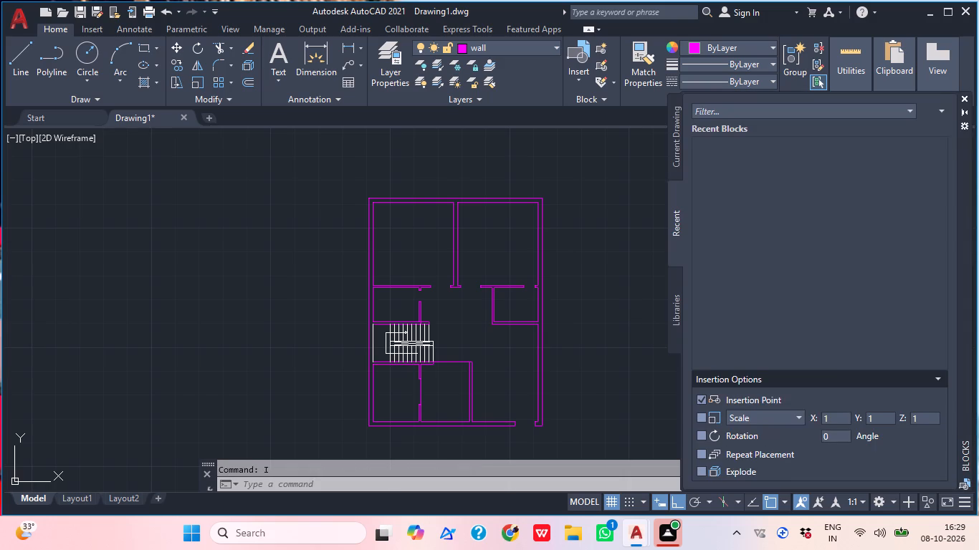
{"action": "left_click", "coordinate": [533, 54]}
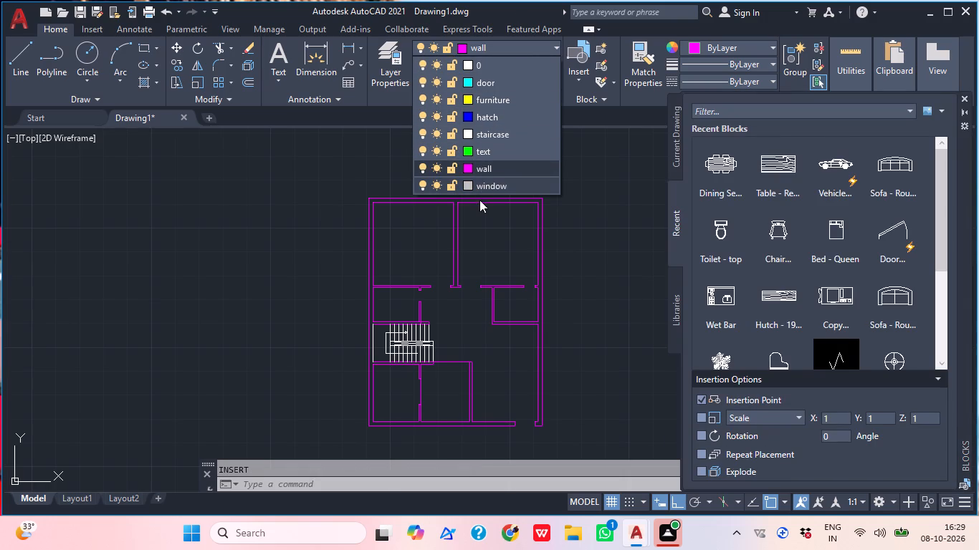
{"action": "left_click", "coordinate": [486, 82]}
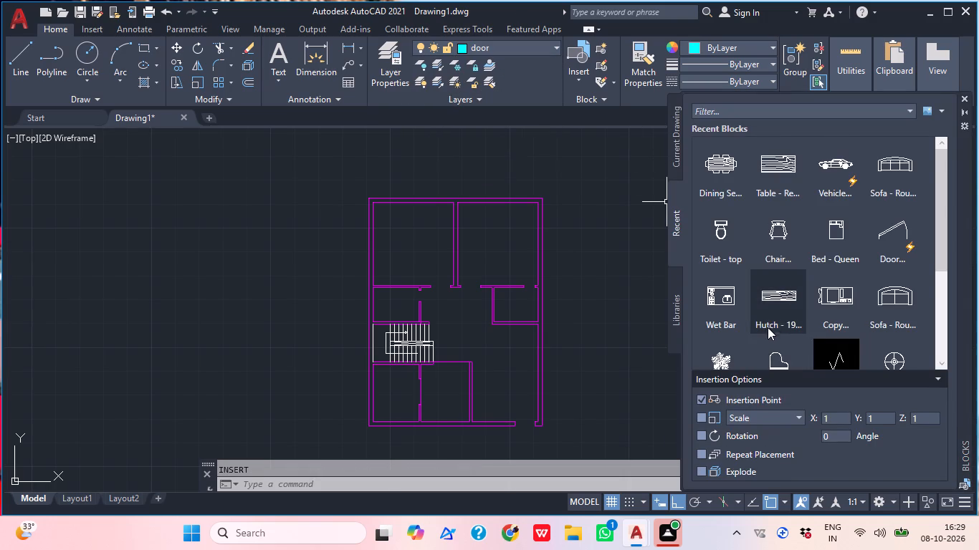
{"action": "scroll", "coordinate": [773, 325], "scroll_direction": "down", "scroll_amount": 2}
{"action": "left_click_drag", "start_coordinate": [786, 342], "coordinate": [684, 294]}
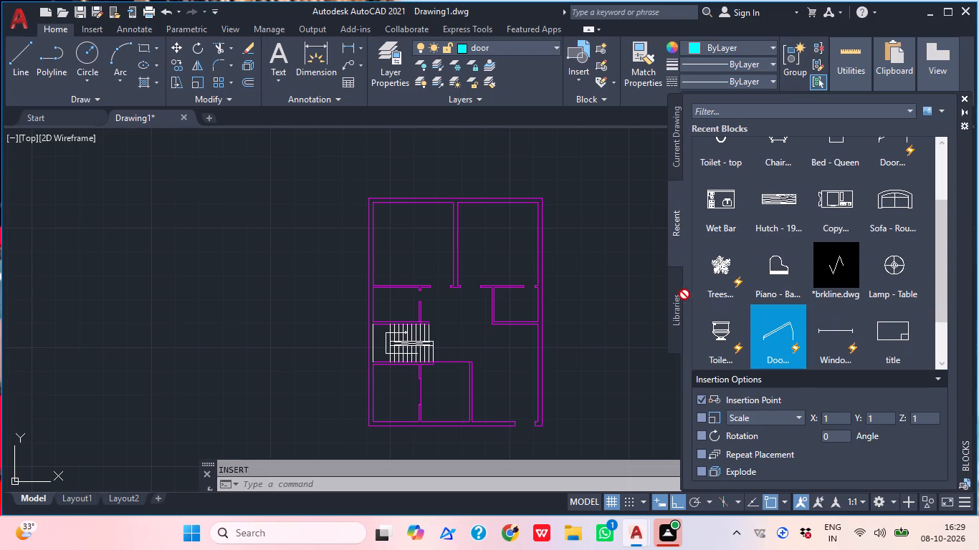
{"action": "left_click_drag", "start_coordinate": [684, 294], "coordinate": [630, 299]}
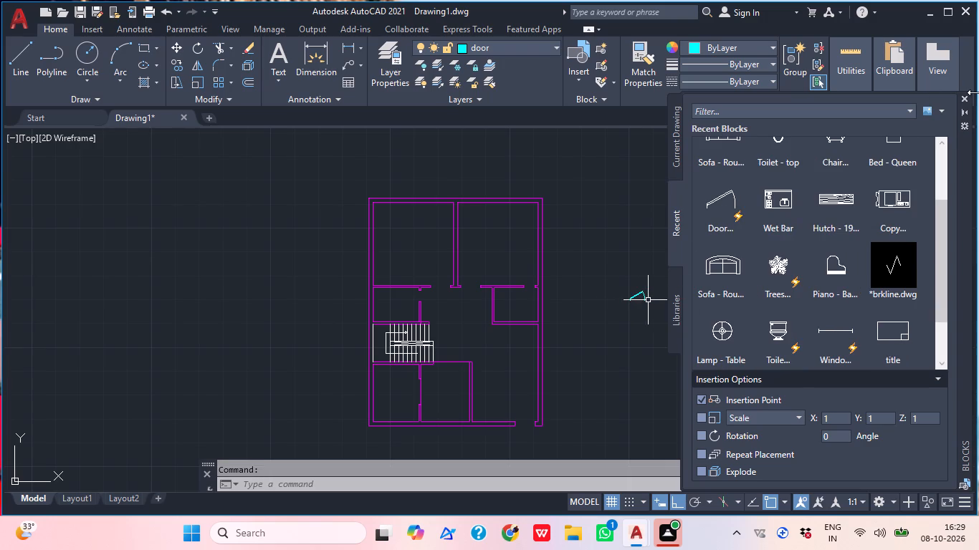
Set the inserted door block's opening angle to Open 90º.
{"action": "left_click", "coordinate": [643, 296]}
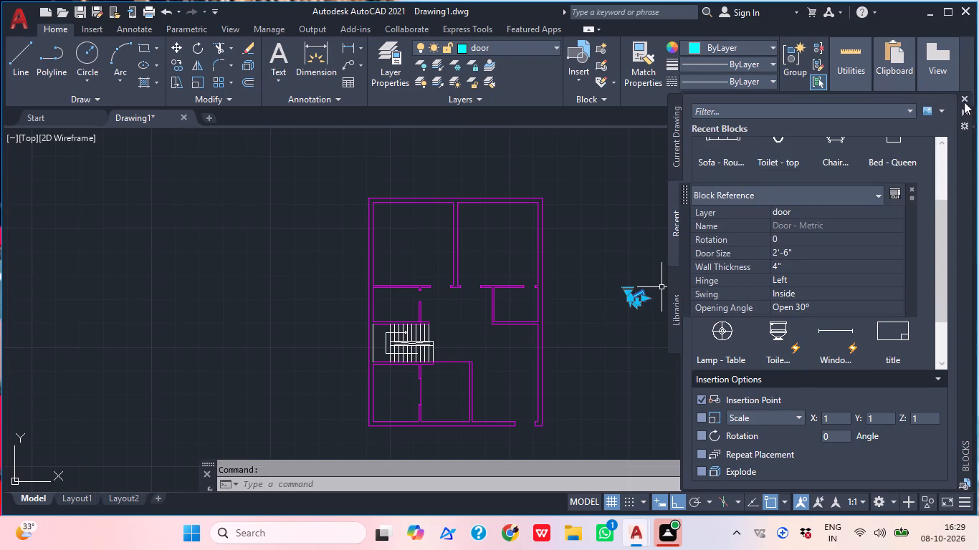
{"action": "left_click", "coordinate": [964, 102]}
{"action": "scroll", "coordinate": [662, 353], "scroll_direction": "up", "scroll_amount": 4}
{"action": "middle_click_drag", "start_coordinate": [550, 206], "coordinate": [582, 334]}
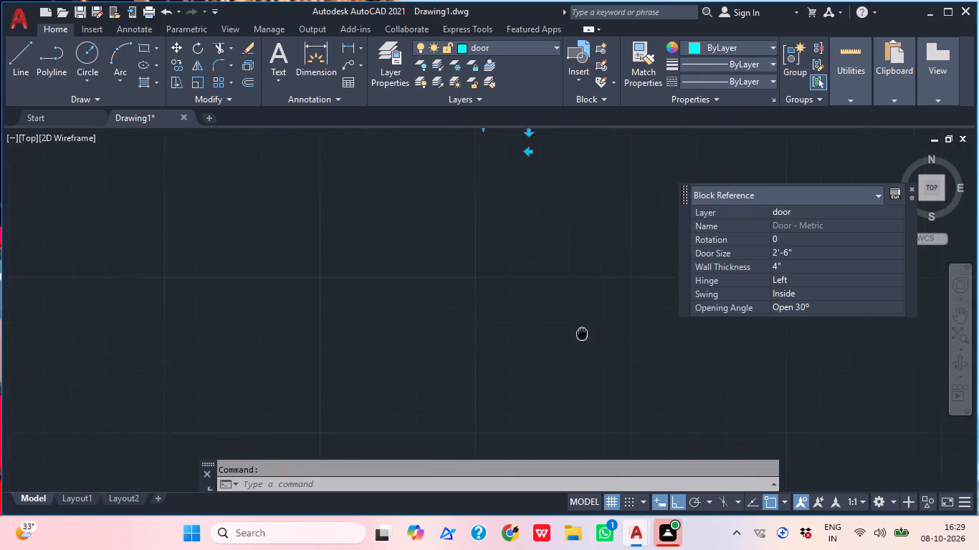
{"action": "middle_click_drag", "start_coordinate": [582, 334], "coordinate": [594, 483]}
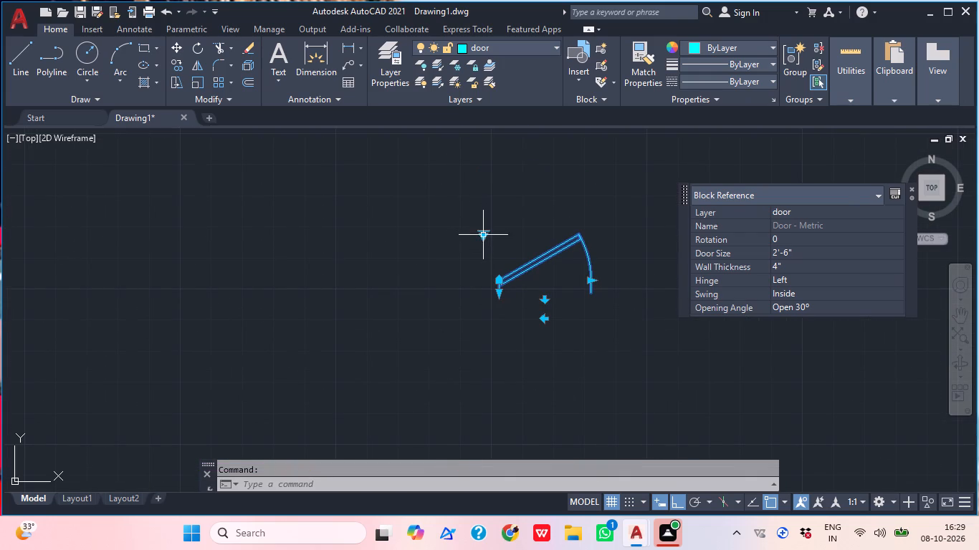
{"action": "left_click", "coordinate": [482, 238]}
{"action": "left_click", "coordinate": [526, 293]}
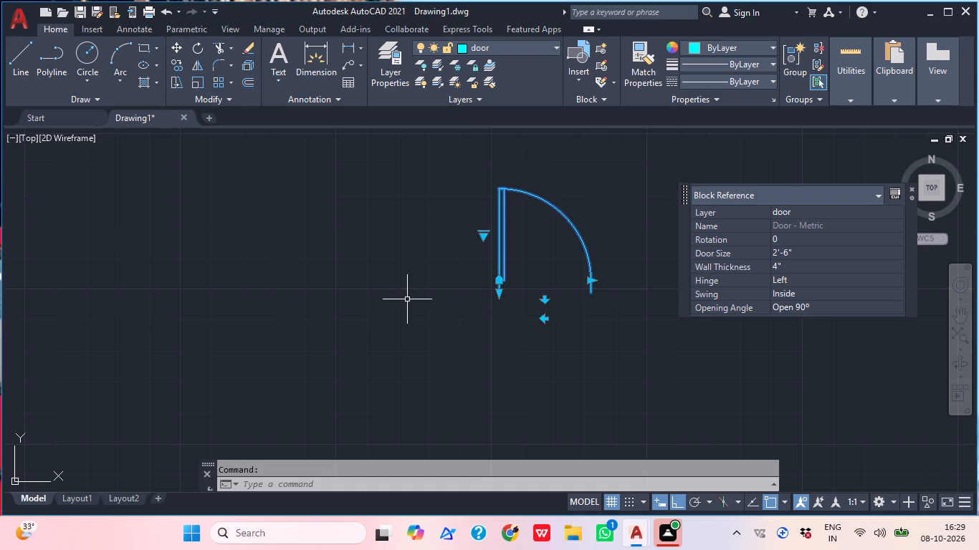
{"action": "key", "text": "Escape"}
Scale the door block by reference from its lower hinge corner, using its full width as reference and 2' as new length.
{"action": "left_click", "coordinate": [630, 337]}
{"action": "left_click", "coordinate": [406, 174]}
{"action": "type", "text": "sc"}
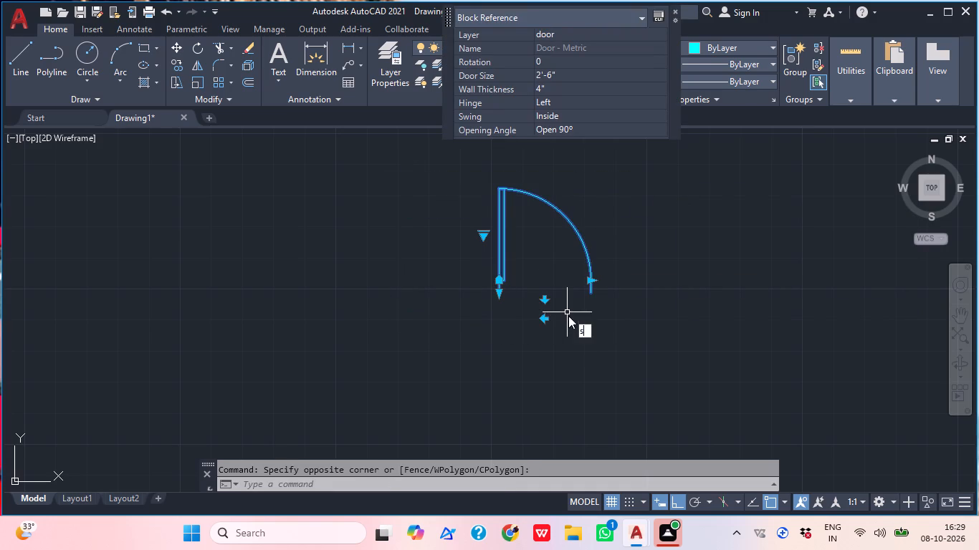
{"action": "key", "text": "space"}
{"action": "left_click", "coordinate": [500, 295]}
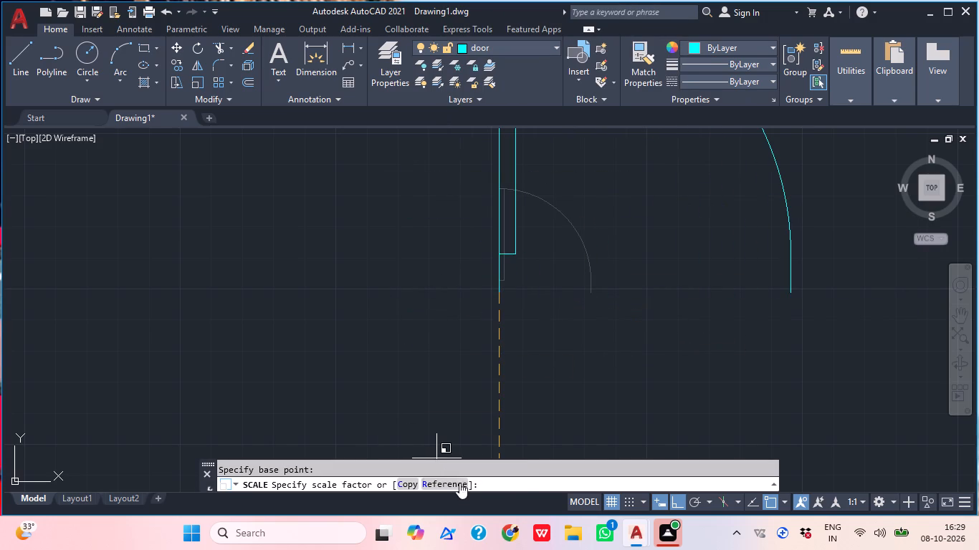
{"action": "left_click", "coordinate": [454, 481]}
{"action": "left_click", "coordinate": [500, 300]}
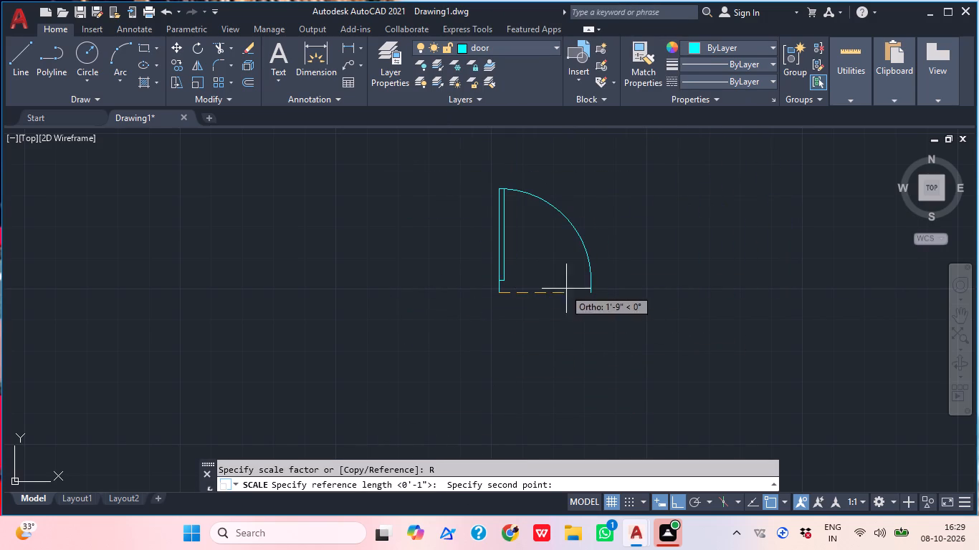
{"action": "left_click", "coordinate": [589, 293]}
{"action": "type", "text": "2'"}
{"action": "key", "text": "Return"}
Copy the 2' door block directly south of the original in the empty area east of the house.
{"action": "scroll", "coordinate": [619, 317], "scroll_direction": "down", "scroll_amount": 1}
{"action": "left_click", "coordinate": [619, 317]}
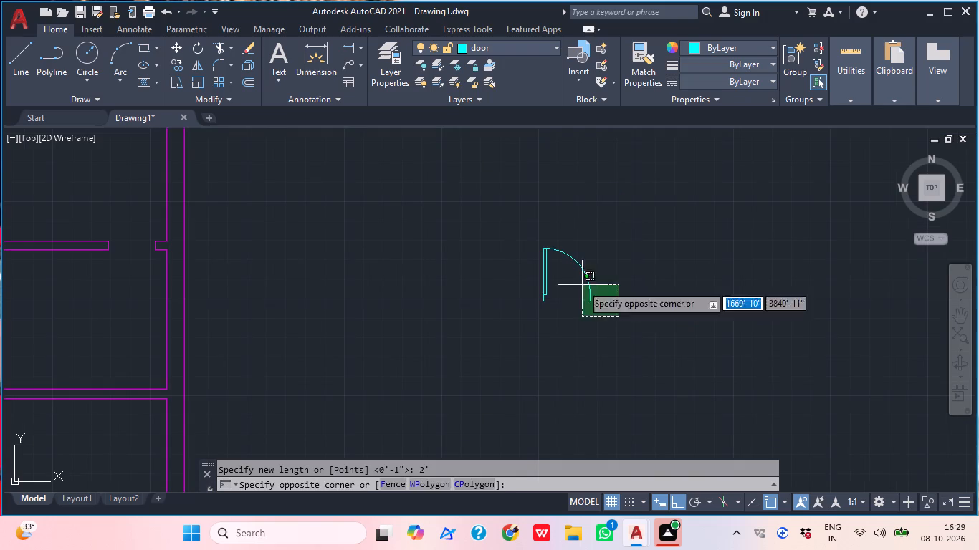
{"action": "left_click", "coordinate": [493, 238]}
{"action": "key", "text": "c"}
{"action": "key", "text": "o"}
{"action": "key", "text": "space"}
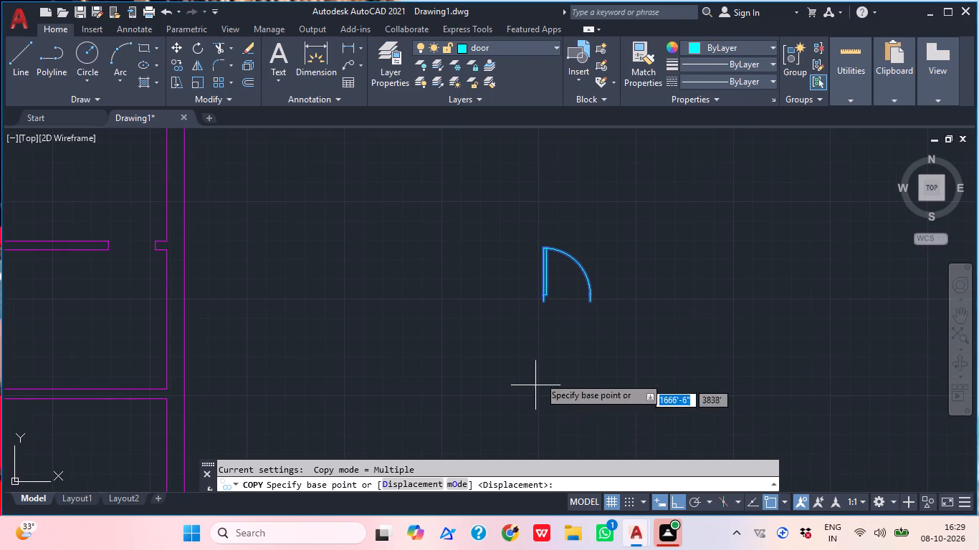
{"action": "left_click", "coordinate": [541, 306]}
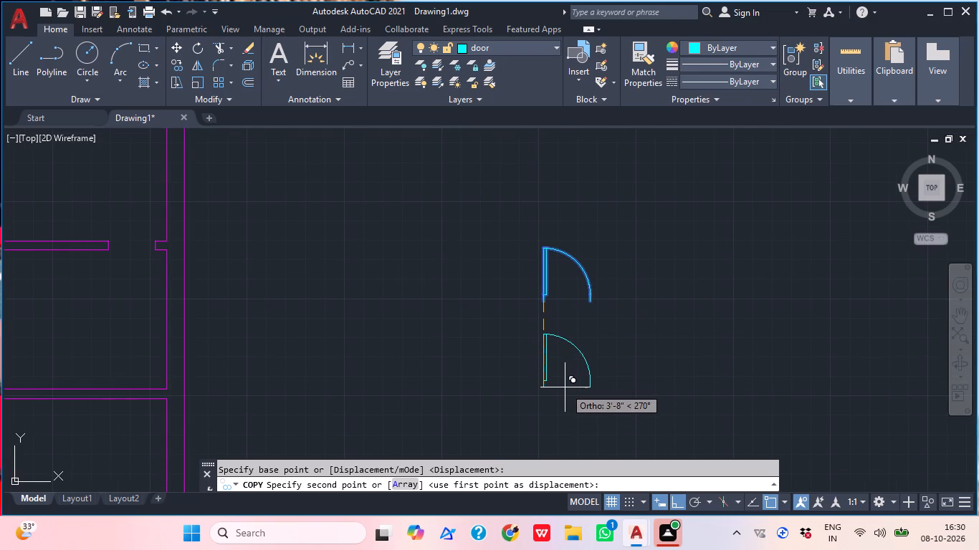
{"action": "left_click", "coordinate": [565, 393]}
{"action": "key", "text": "Escape"}
Scale the lower door copy by reference from its lower hinge corner, using its full width as reference and 3'6" as new length.
{"action": "left_click", "coordinate": [607, 395]}
{"action": "left_click", "coordinate": [520, 344]}
{"action": "type", "text": "sc"}
{"action": "key", "text": "space"}
{"action": "left_click", "coordinate": [544, 393]}
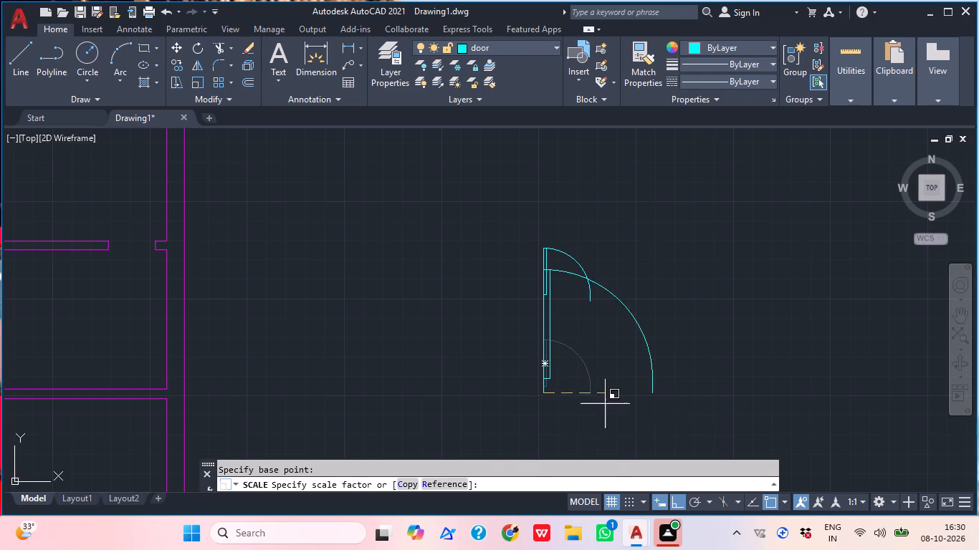
{"action": "left_click", "coordinate": [439, 486]}
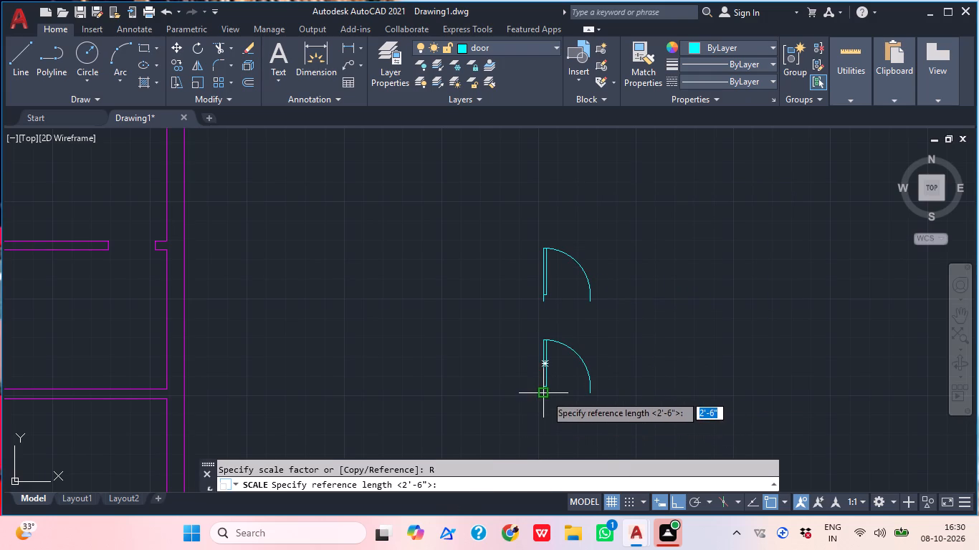
{"action": "left_click", "coordinate": [547, 395]}
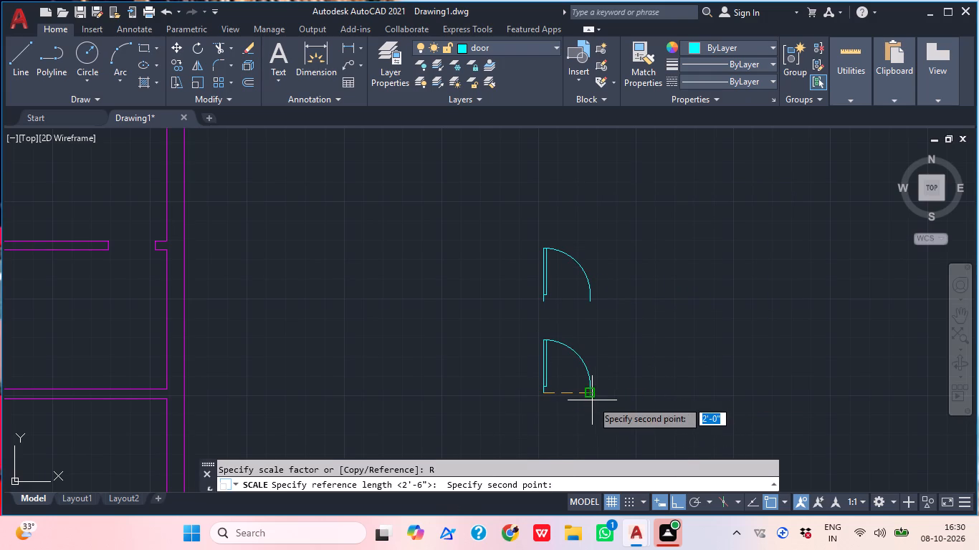
{"action": "left_click", "coordinate": [592, 400]}
{"action": "type", "text": "3'6\""}
{"action": "key", "text": "Return"}
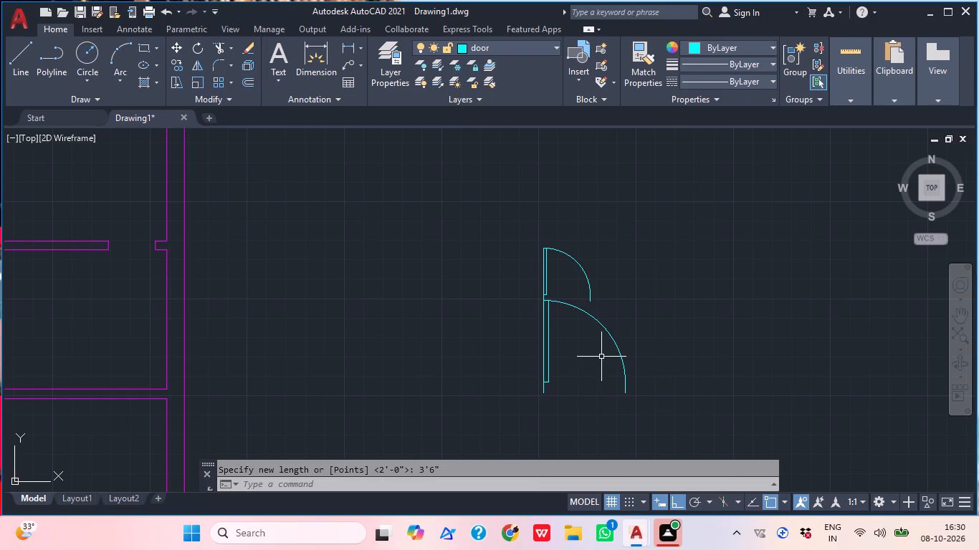
Copy the 3'6" door from its lower hinge corner into the south-wall opening of the northeast room, beside the central wall.
{"action": "left_click", "coordinate": [620, 360]}
{"action": "key", "text": "c"}
{"action": "type", "text": "o"}
{"action": "key", "text": "space"}
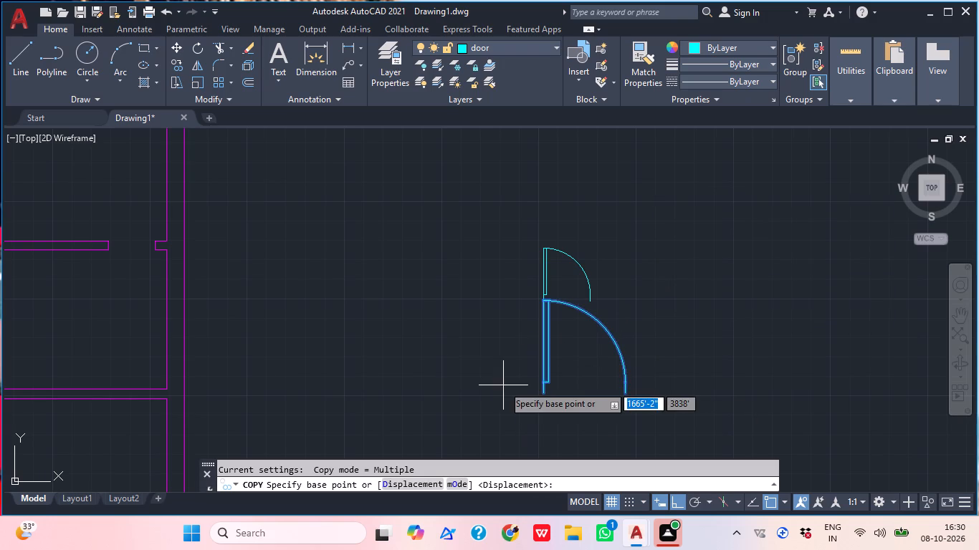
{"action": "left_click", "coordinate": [547, 397]}
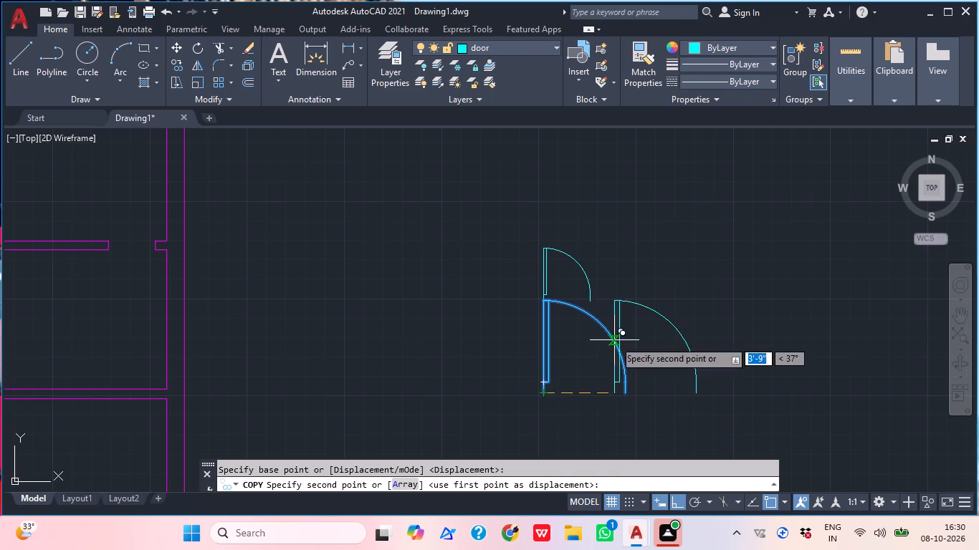
{"action": "scroll", "coordinate": [614, 340], "scroll_direction": "down", "scroll_amount": 2}
{"action": "scroll", "coordinate": [280, 282], "scroll_direction": "up", "scroll_amount": 2}
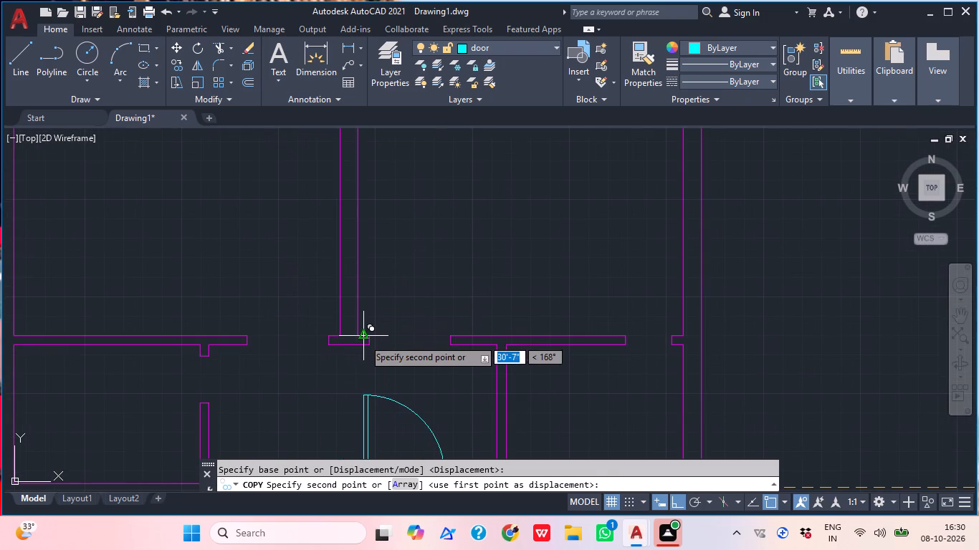
{"action": "left_click", "coordinate": [373, 349]}
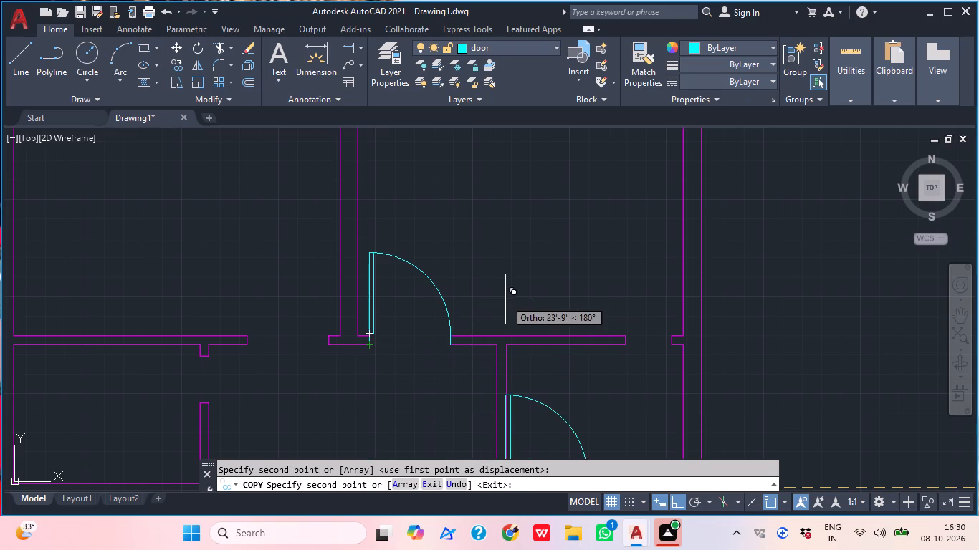
{"action": "key", "text": "Escape"}
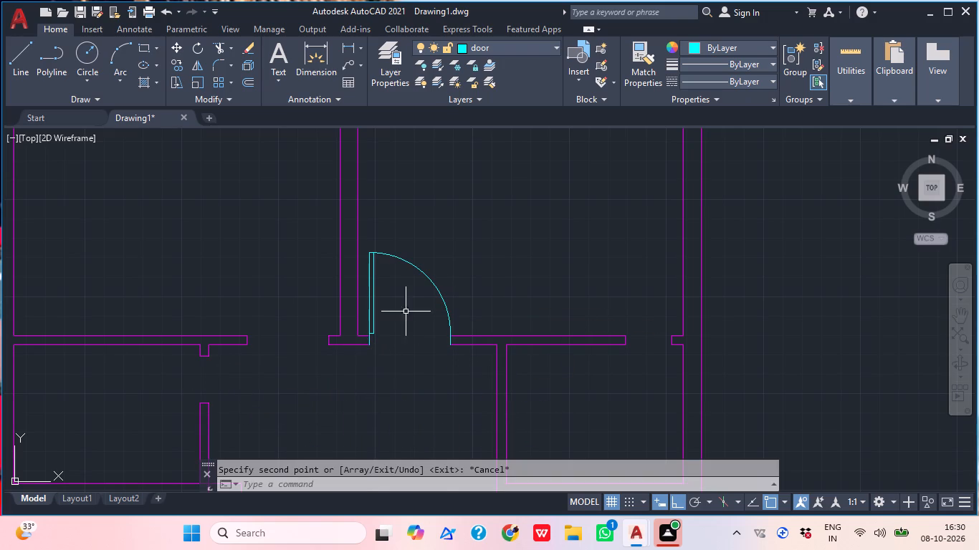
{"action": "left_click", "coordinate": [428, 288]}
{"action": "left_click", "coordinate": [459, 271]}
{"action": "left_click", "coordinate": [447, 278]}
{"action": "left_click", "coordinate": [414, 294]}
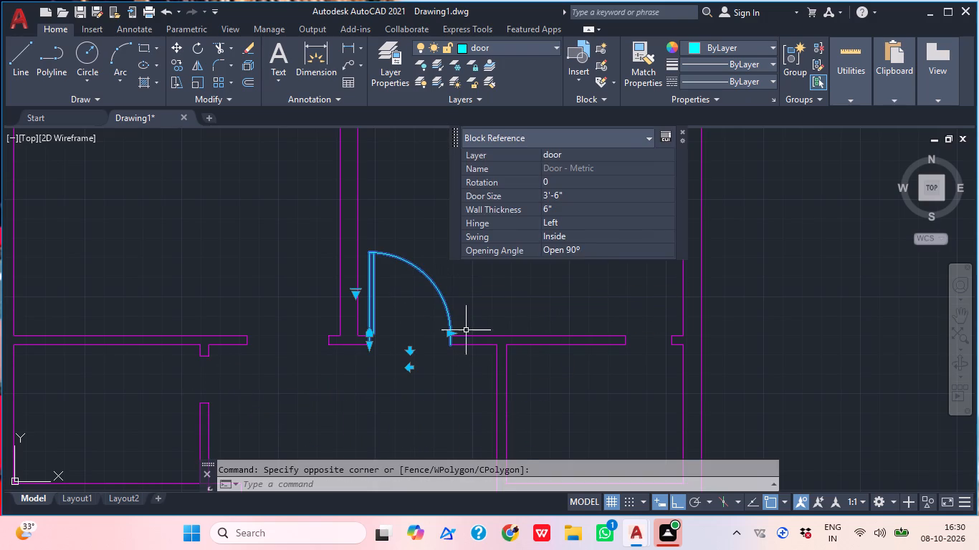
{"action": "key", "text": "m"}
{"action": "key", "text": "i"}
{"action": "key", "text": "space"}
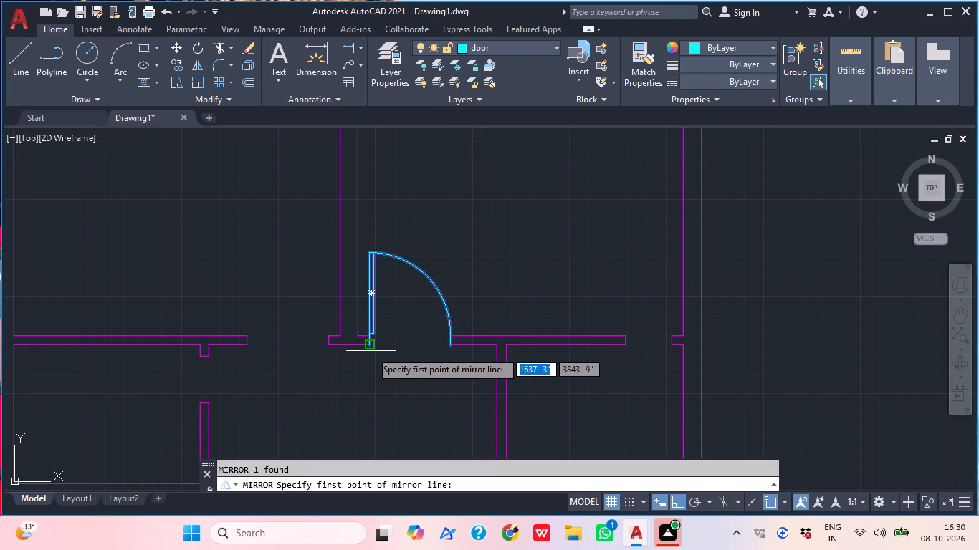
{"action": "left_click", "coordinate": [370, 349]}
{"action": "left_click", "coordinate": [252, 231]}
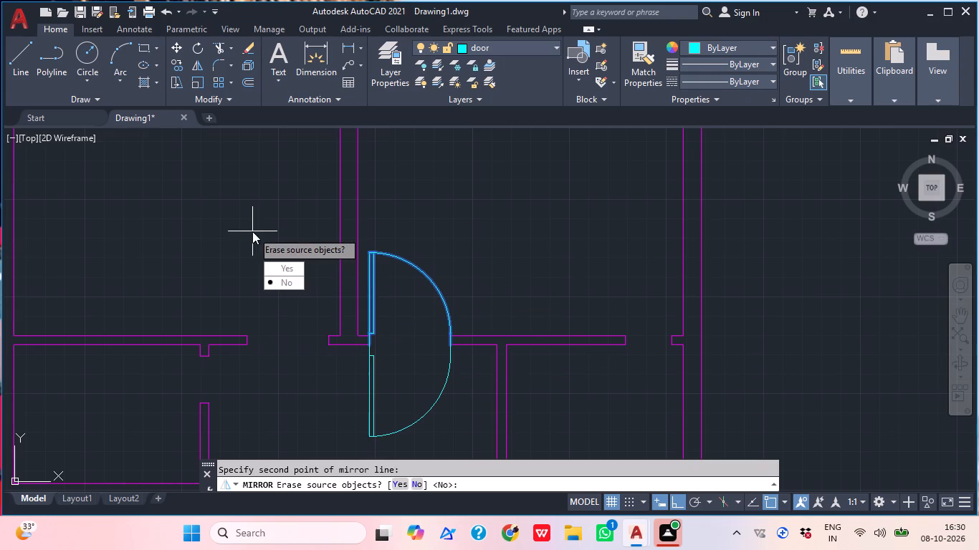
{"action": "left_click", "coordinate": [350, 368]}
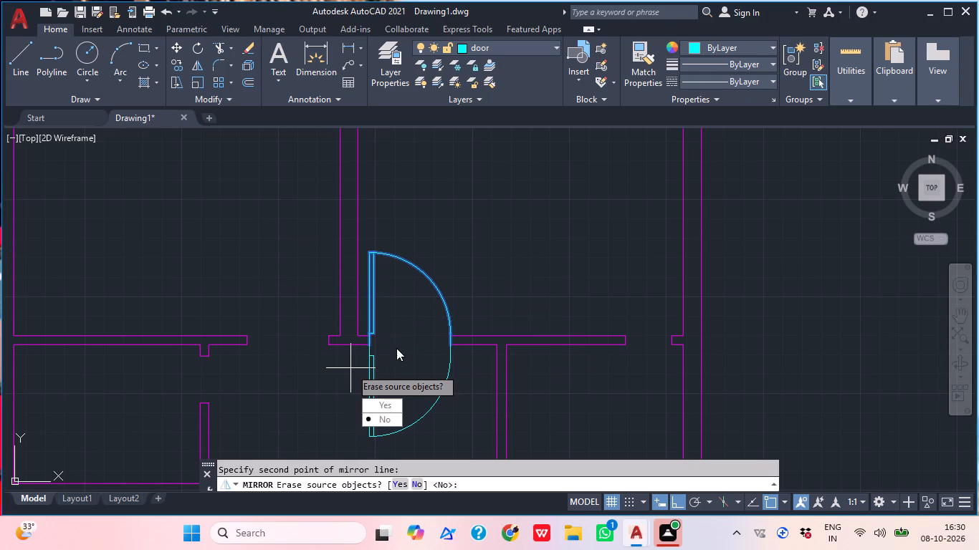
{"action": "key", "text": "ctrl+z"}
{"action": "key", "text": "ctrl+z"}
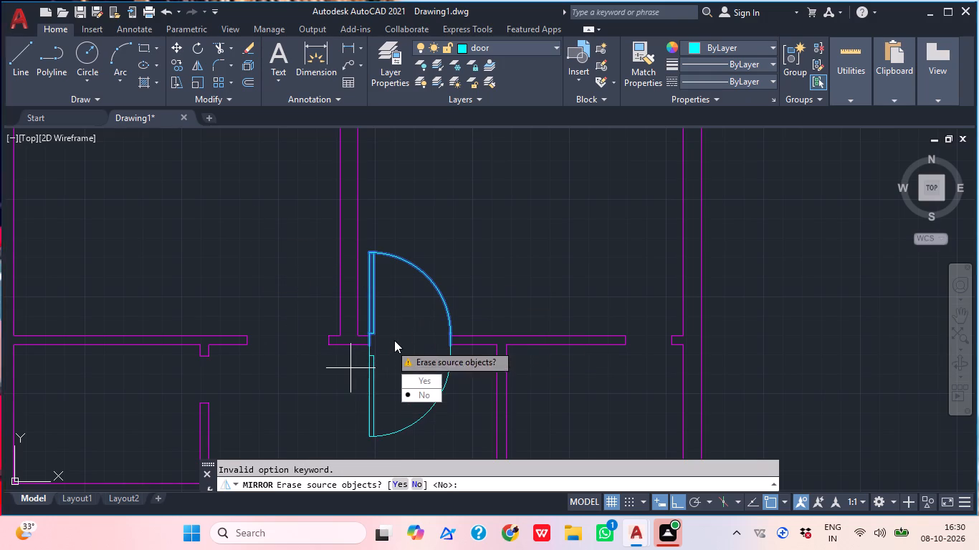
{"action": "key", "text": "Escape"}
Mirror the northeast room's door westward about a vertical line through its lower hinge corner, keeping the original.
{"action": "left_click", "coordinate": [429, 280]}
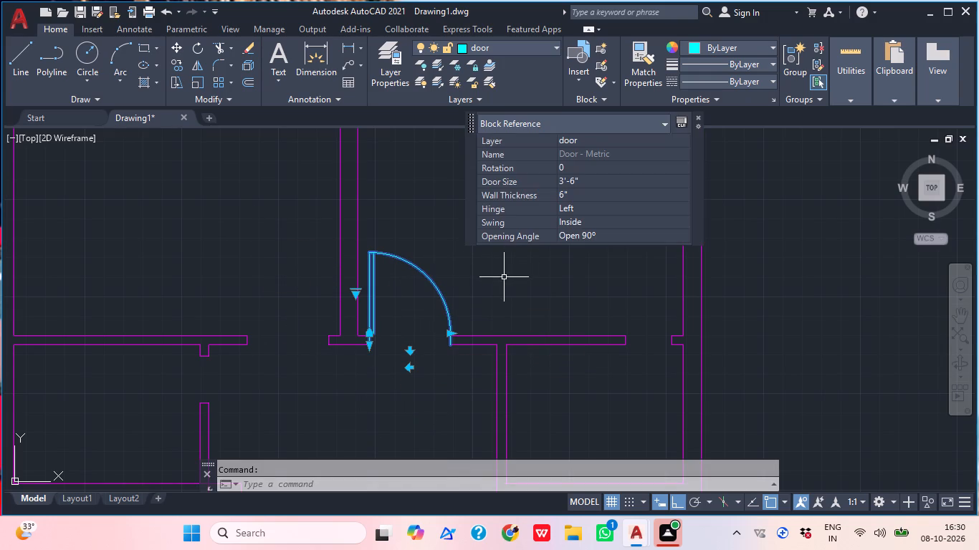
{"action": "type", "text": "mi"}
{"action": "key", "text": "space"}
{"action": "left_click", "coordinate": [372, 351]}
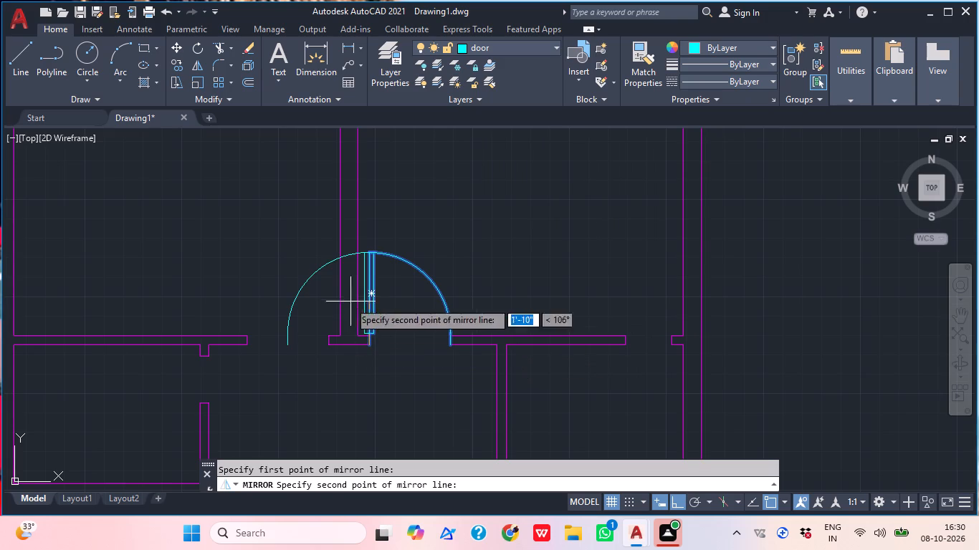
{"action": "left_click", "coordinate": [320, 171]}
{"action": "left_click_drag", "start_coordinate": [359, 223], "coordinate": [320, 171]}
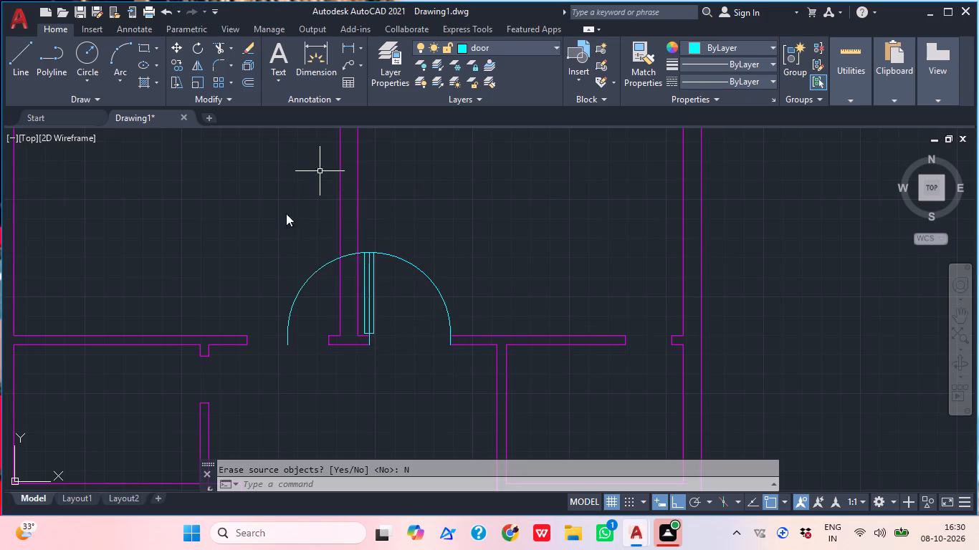
Move the mirrored door 1'-9" west by its lower hinge corner into the northwest room's opening.
{"action": "left_click", "coordinate": [310, 293]}
{"action": "left_click", "coordinate": [282, 286]}
{"action": "key", "text": "m"}
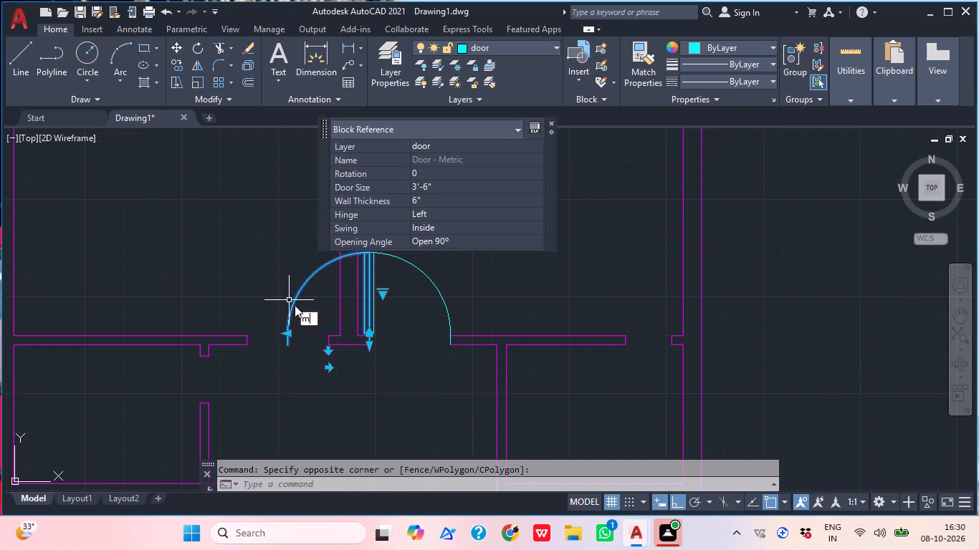
{"action": "key", "text": "space"}
{"action": "scroll", "coordinate": [380, 358], "scroll_direction": "up", "scroll_amount": 2}
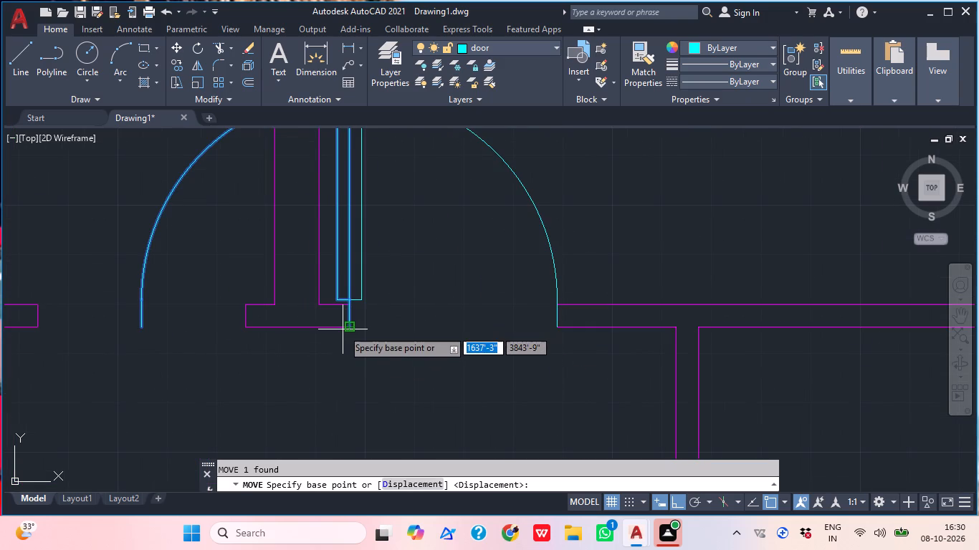
{"action": "left_click", "coordinate": [344, 327]}
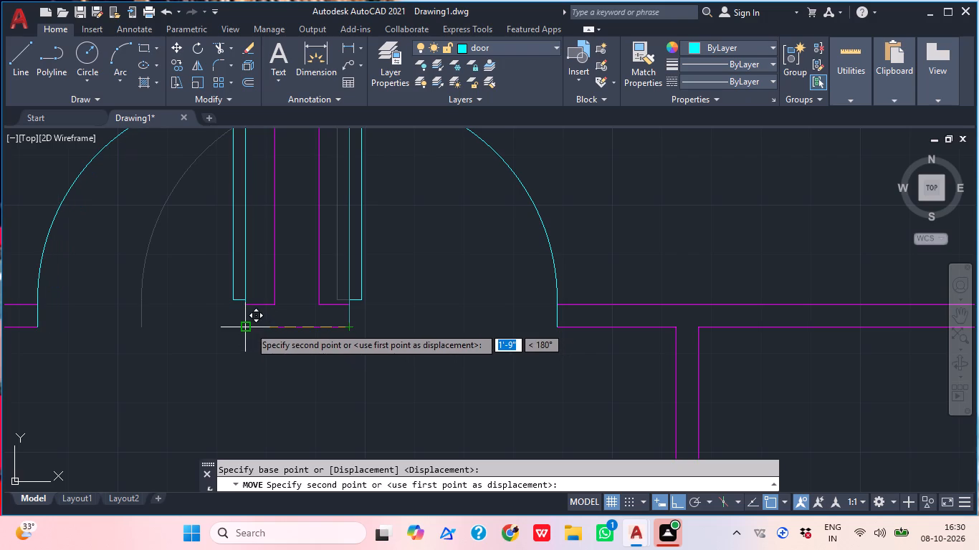
{"action": "left_click", "coordinate": [249, 327]}
{"action": "key", "text": "Escape"}
{"action": "scroll", "coordinate": [356, 298], "scroll_direction": "down", "scroll_amount": 2}
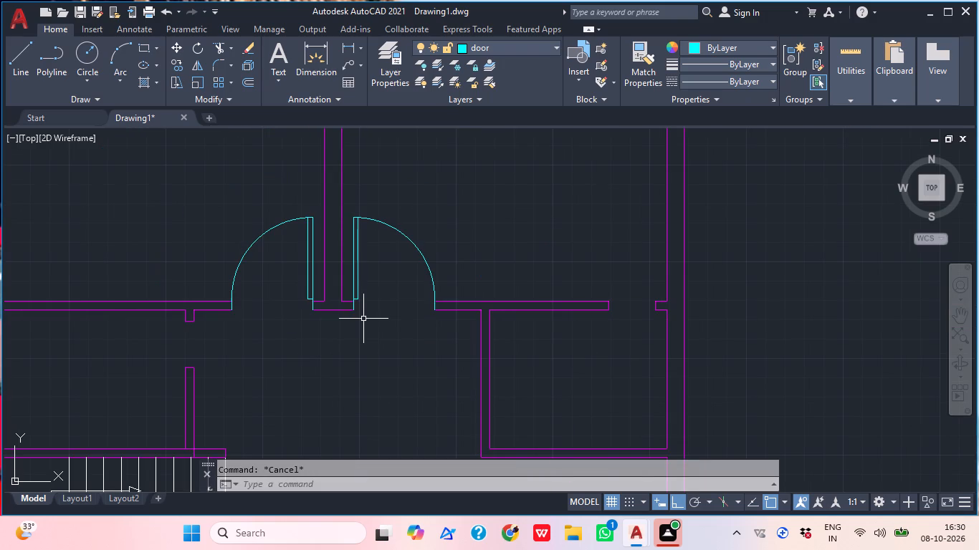
Copy the spare 2' door from its lower hinge corner into the small east room, just south of its north-wall opening.
{"action": "middle_click_drag", "start_coordinate": [416, 307], "coordinate": [394, 340]}
{"action": "scroll", "coordinate": [394, 340], "scroll_direction": "down", "scroll_amount": 1}
{"action": "scroll", "coordinate": [391, 397], "scroll_direction": "down", "scroll_amount": 1}
{"action": "middle_click_drag", "start_coordinate": [391, 397], "coordinate": [389, 397]}
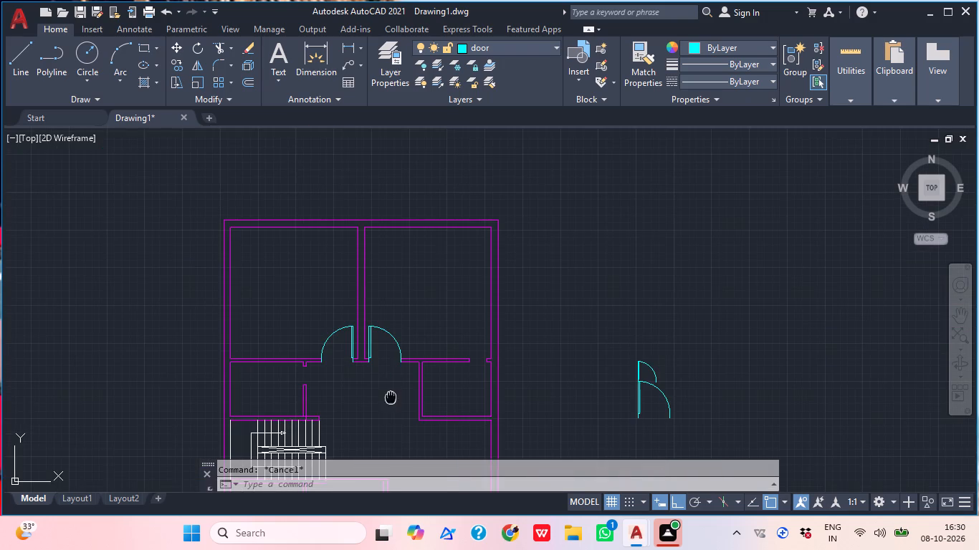
{"action": "middle_click_drag", "start_coordinate": [389, 397], "coordinate": [372, 396]}
{"action": "scroll", "coordinate": [678, 352], "scroll_direction": "up", "scroll_amount": 2}
{"action": "middle_click_drag", "start_coordinate": [624, 396], "coordinate": [609, 350]}
{"action": "left_click", "coordinate": [588, 365]}
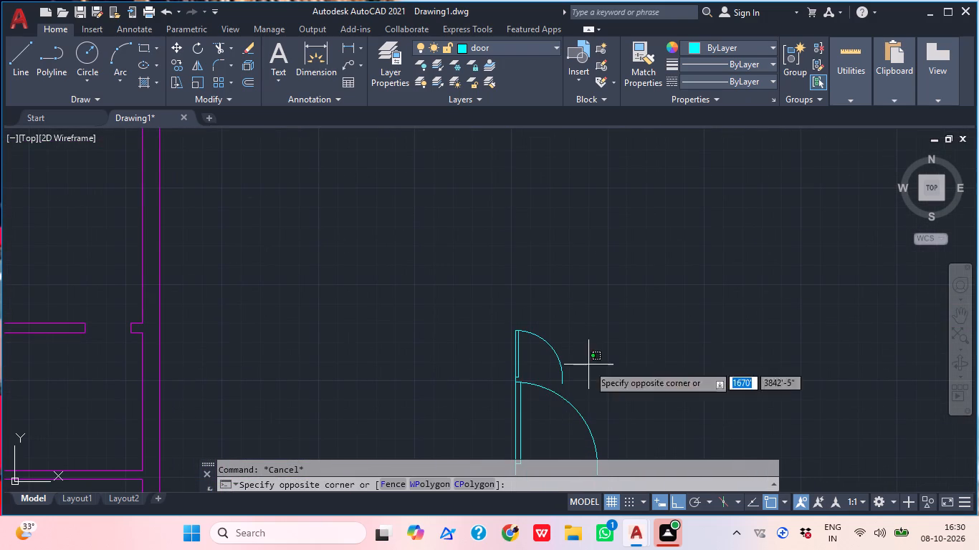
{"action": "left_click", "coordinate": [472, 332]}
{"action": "key", "text": "c"}
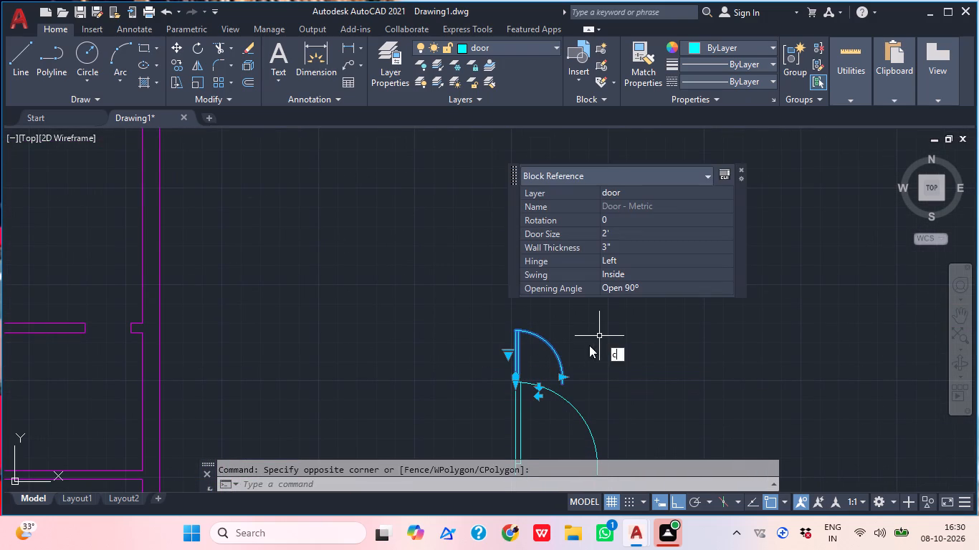
{"action": "key", "text": "o"}
{"action": "key", "text": "space"}
{"action": "scroll", "coordinate": [545, 365], "scroll_direction": "up", "scroll_amount": 4}
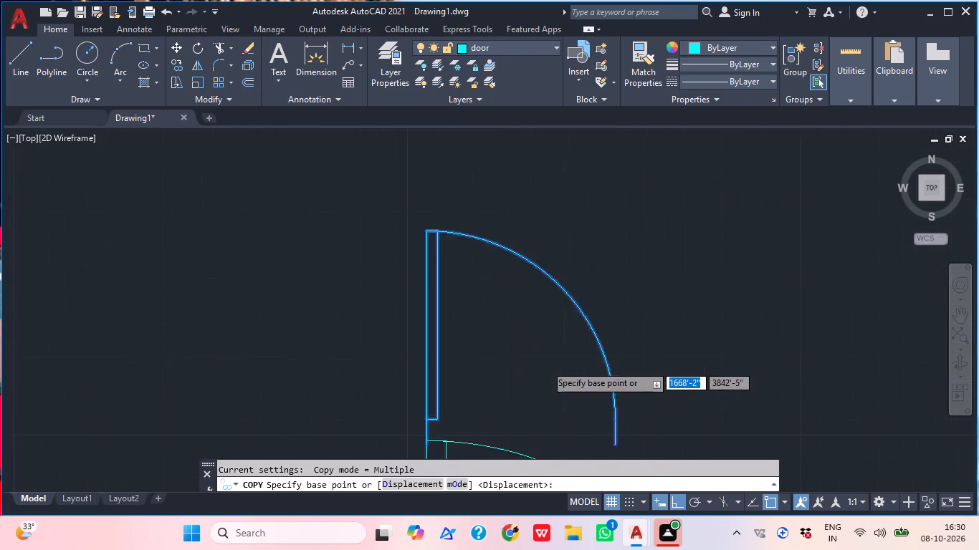
{"action": "middle_click_drag", "start_coordinate": [413, 414], "coordinate": [538, 185]}
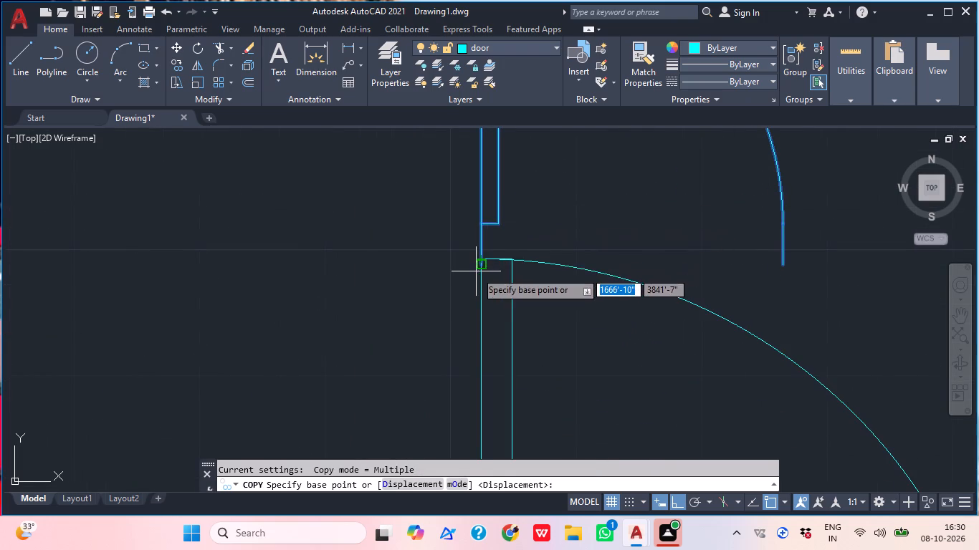
{"action": "scroll", "coordinate": [476, 272], "scroll_direction": "up", "scroll_amount": 2}
{"action": "left_click", "coordinate": [487, 253]}
{"action": "scroll", "coordinate": [487, 253], "scroll_direction": "up", "scroll_amount": 1}
{"action": "scroll", "coordinate": [487, 253], "scroll_direction": "down", "scroll_amount": 4}
{"action": "middle_click_drag", "start_coordinate": [362, 286], "coordinate": [707, 249]}
{"action": "scroll", "coordinate": [707, 249], "scroll_direction": "down", "scroll_amount": 4}
{"action": "scroll", "coordinate": [401, 265], "scroll_direction": "up", "scroll_amount": 2}
{"action": "left_click", "coordinate": [401, 265]}
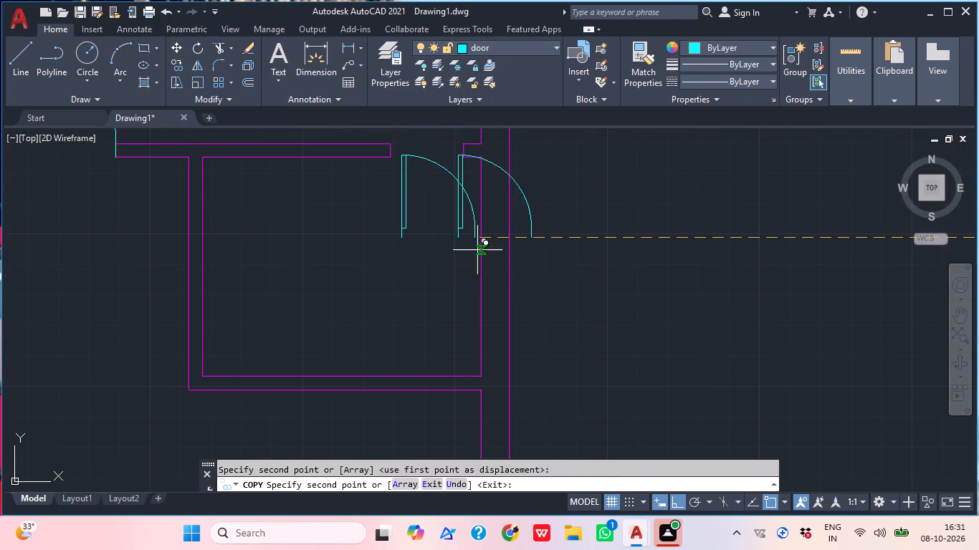
Turn Ortho off and place another copy of the 2' door inside the small west room north of the stairs.
{"action": "scroll", "coordinate": [545, 250], "scroll_direction": "down", "scroll_amount": 3}
{"action": "scroll", "coordinate": [546, 250], "scroll_direction": "up", "scroll_amount": 1}
{"action": "scroll", "coordinate": [546, 250], "scroll_direction": "down", "scroll_amount": 2}
{"action": "scroll", "coordinate": [444, 281], "scroll_direction": "up", "scroll_amount": 2}
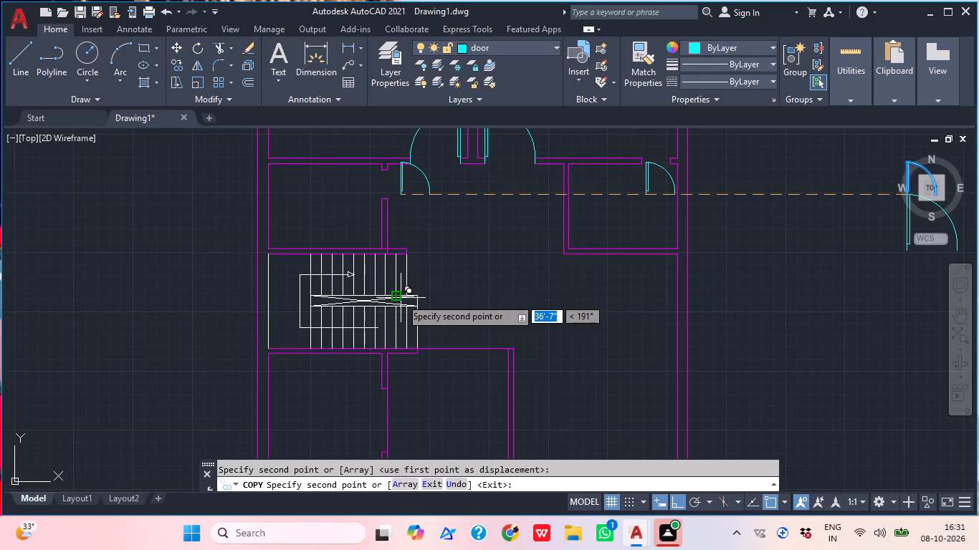
{"action": "left_click", "coordinate": [676, 500]}
{"action": "left_click", "coordinate": [308, 212]}
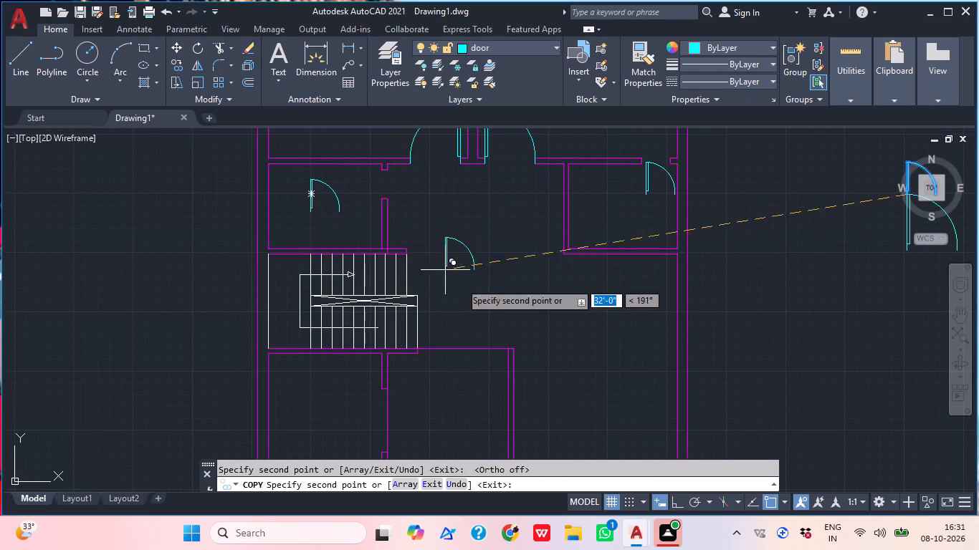
{"action": "middle_click_drag", "start_coordinate": [441, 256], "coordinate": [436, 231]}
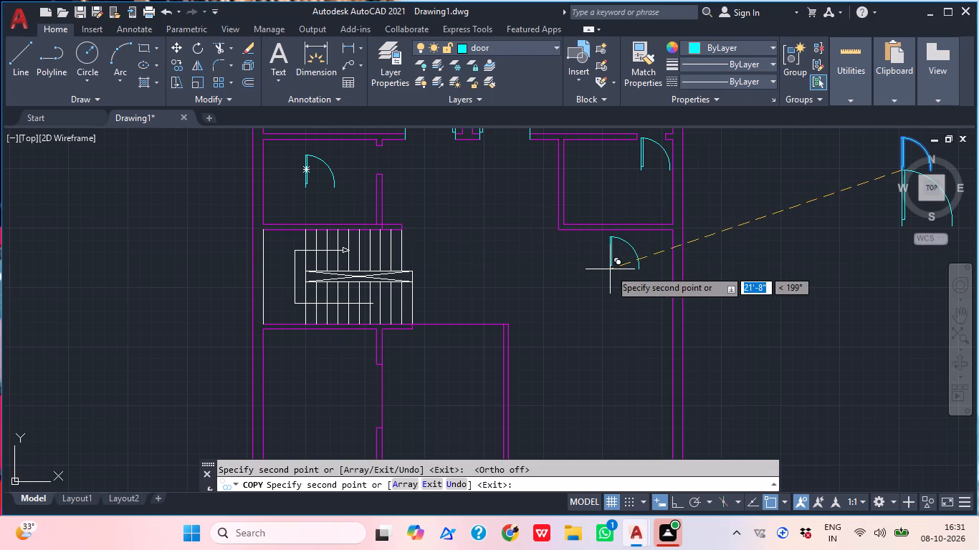
{"action": "middle_click_drag", "start_coordinate": [613, 299], "coordinate": [527, 342]}
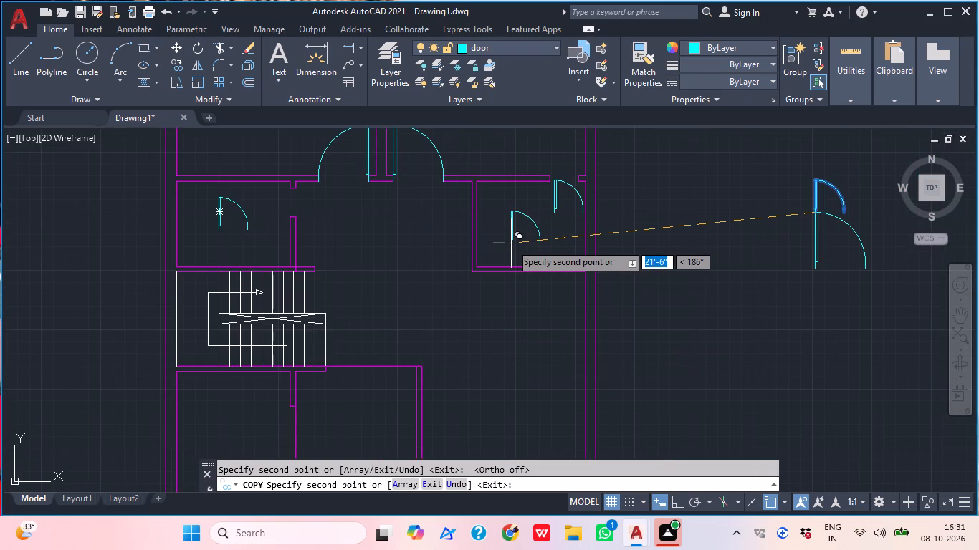
{"action": "middle_click_drag", "start_coordinate": [474, 255], "coordinate": [483, 344]}
{"action": "key", "text": "Escape"}
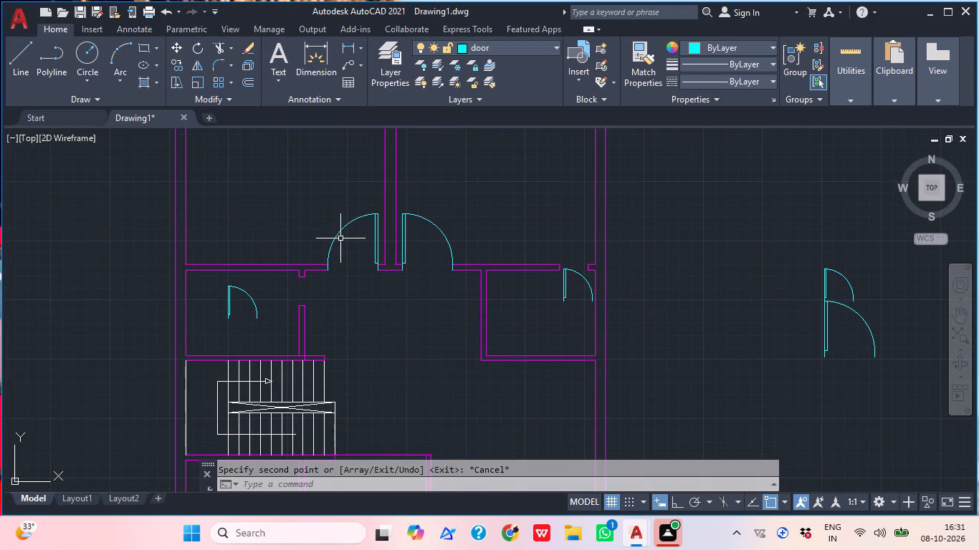
Copy the northwest room's 3'-6" door from its lower hinge corner into the south-wall opening near the plan's southeast corner.
{"action": "left_click", "coordinate": [340, 238]}
{"action": "left_click", "coordinate": [328, 230]}
{"action": "key", "text": "c"}
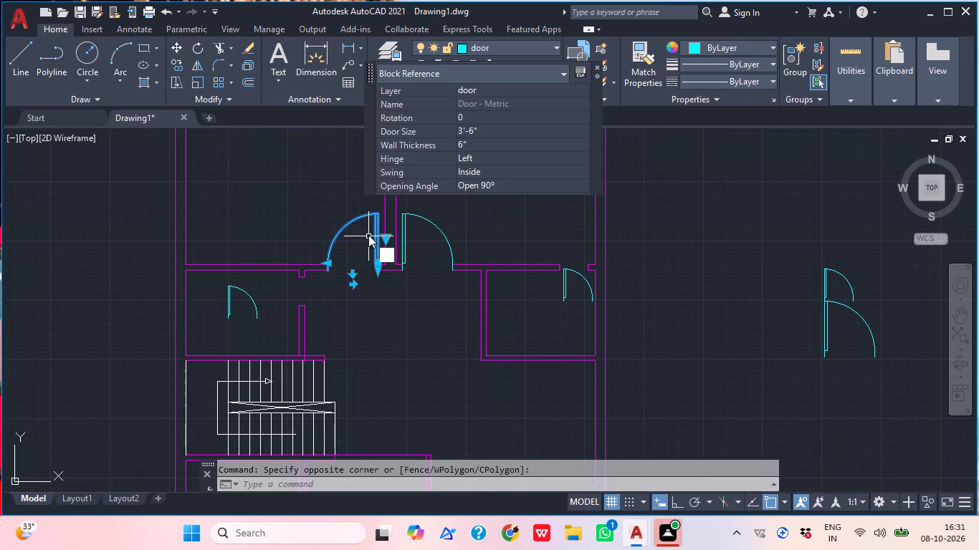
{"action": "type", "text": "o"}
{"action": "key", "text": "space"}
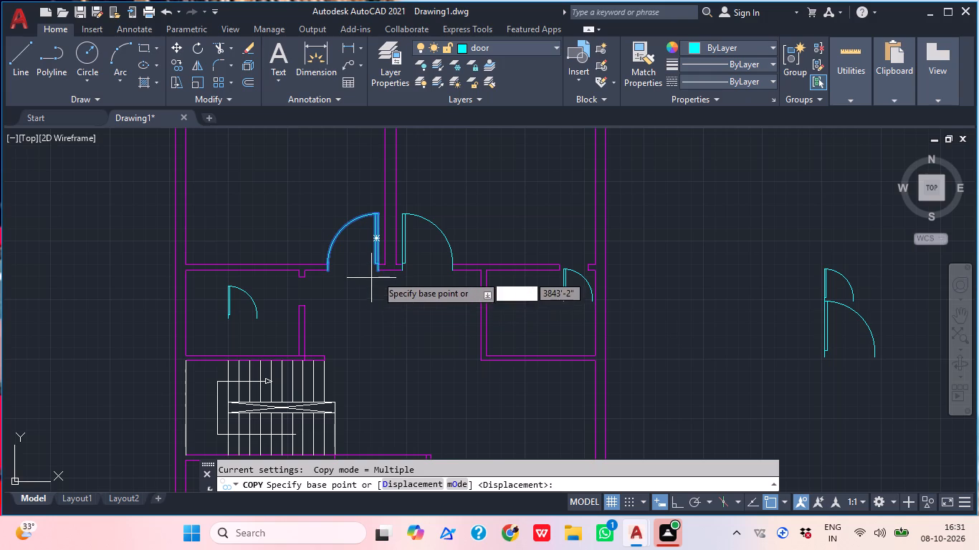
{"action": "left_click", "coordinate": [376, 273]}
{"action": "scroll", "coordinate": [444, 158], "scroll_direction": "down", "scroll_amount": 1}
{"action": "scroll", "coordinate": [444, 158], "scroll_direction": "up", "scroll_amount": 2}
{"action": "middle_click_drag", "start_coordinate": [532, 419], "coordinate": [525, 177]}
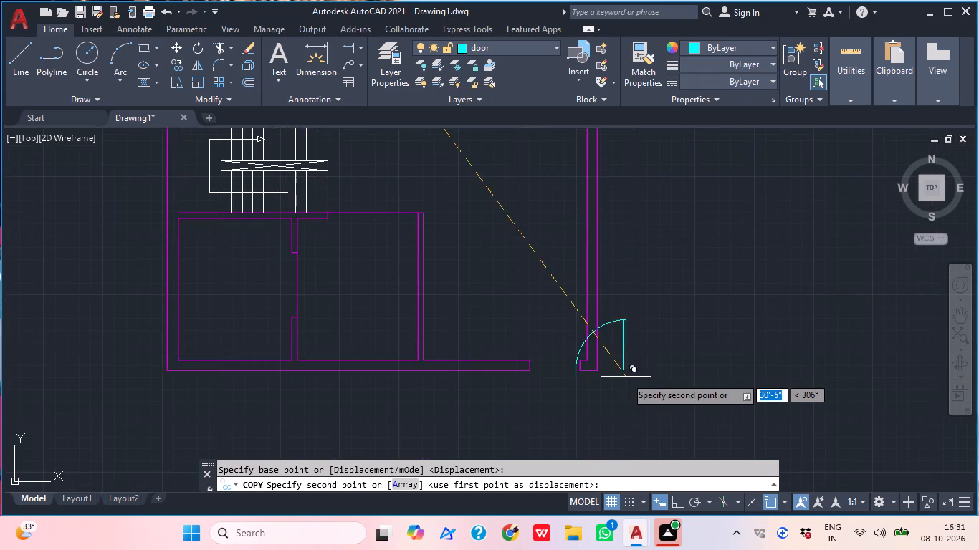
{"action": "scroll", "coordinate": [617, 384], "scroll_direction": "up", "scroll_amount": 1}
{"action": "left_click", "coordinate": [555, 365]}
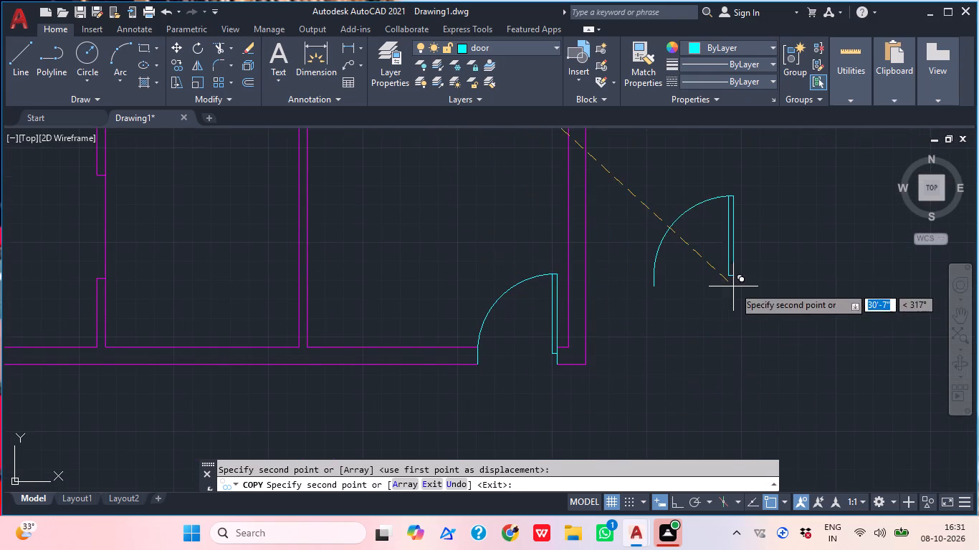
{"action": "key", "text": "Escape"}
With Ortho on, rotate the small west room's 2' door 90° about its lower hinge corner.
{"action": "scroll", "coordinate": [678, 312], "scroll_direction": "down", "scroll_amount": 2}
{"action": "scroll", "coordinate": [563, 292], "scroll_direction": "down", "scroll_amount": 1}
{"action": "middle_click_drag", "start_coordinate": [563, 296], "coordinate": [615, 453]}
{"action": "scroll", "coordinate": [533, 350], "scroll_direction": "up", "scroll_amount": 1}
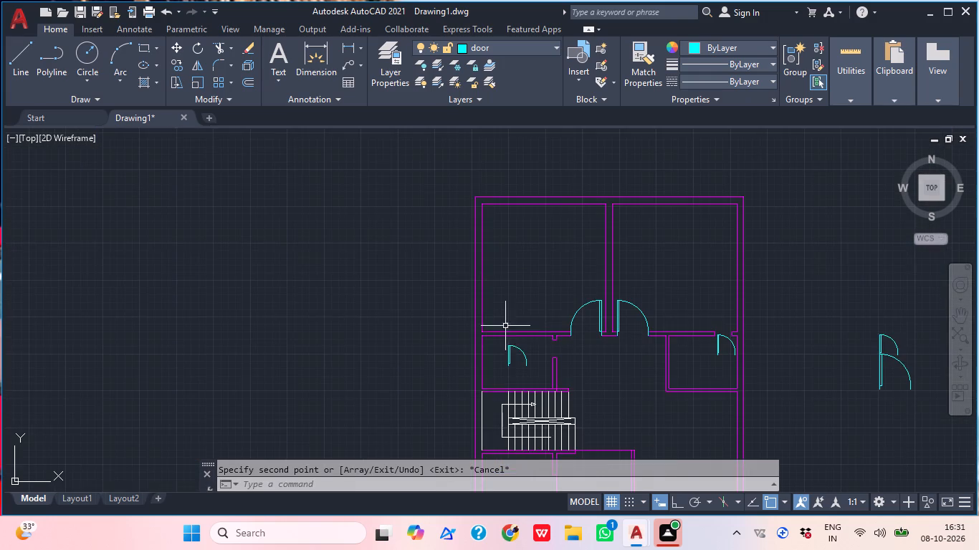
{"action": "scroll", "coordinate": [523, 355], "scroll_direction": "up", "scroll_amount": 2}
{"action": "left_click", "coordinate": [523, 355]}
{"action": "type", "text": "ro"}
{"action": "key", "text": "space"}
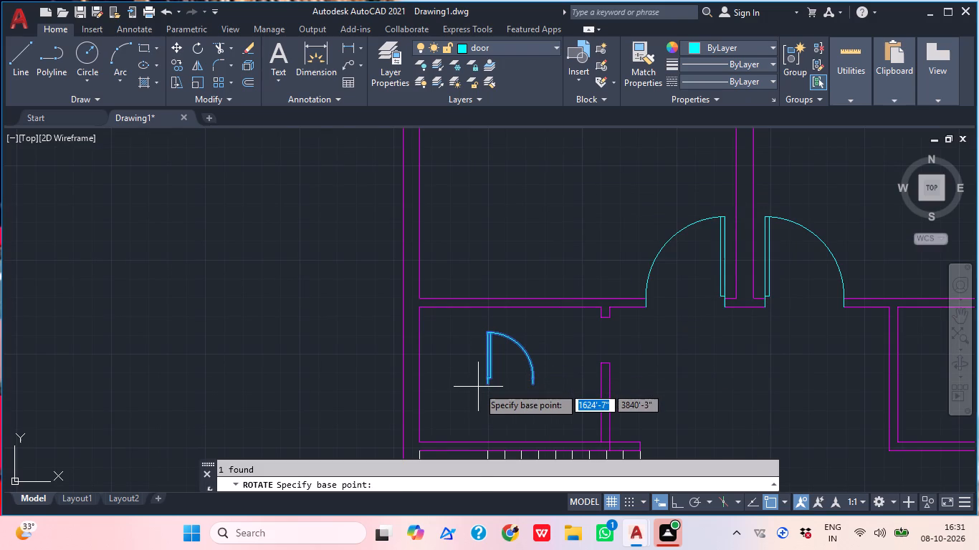
{"action": "left_click", "coordinate": [489, 387]}
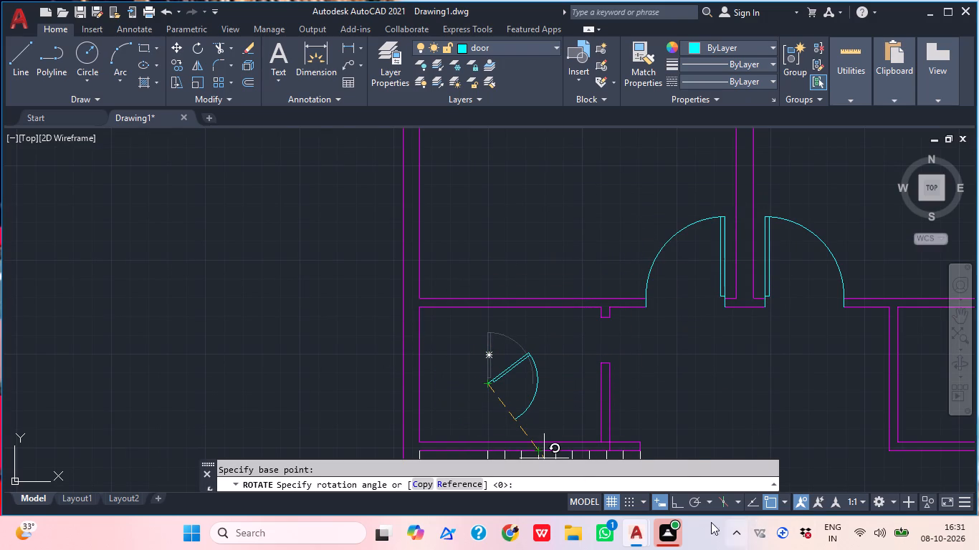
{"action": "left_click", "coordinate": [679, 508]}
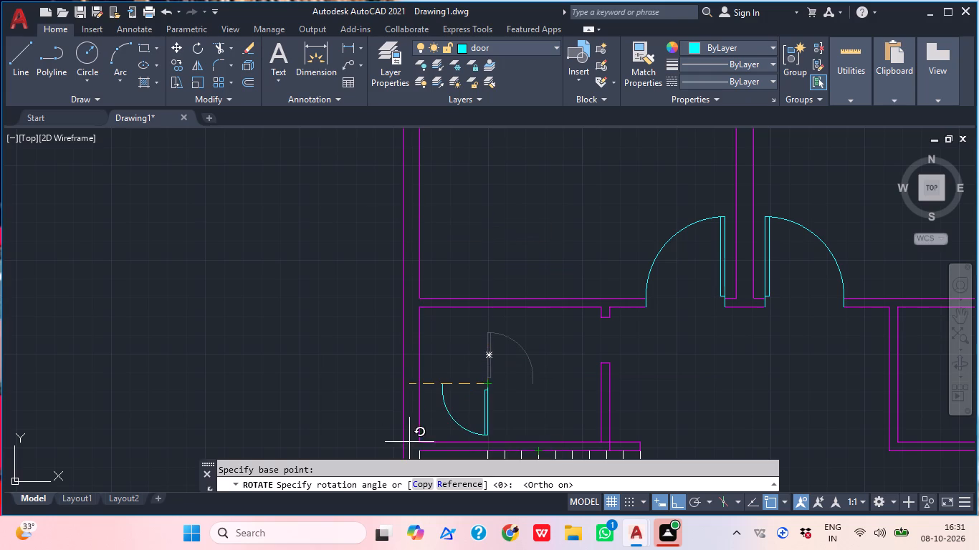
{"action": "left_click", "coordinate": [444, 234]}
Mirror the small west room's door about a horizontal line through its hinge corner, erasing the source door.
{"action": "left_click", "coordinate": [505, 410]}
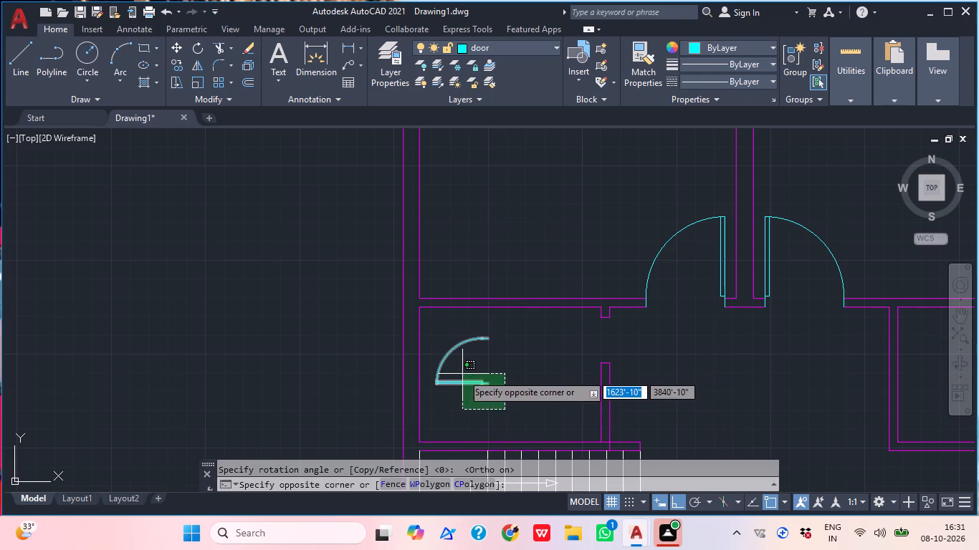
{"action": "left_click", "coordinate": [462, 374]}
{"action": "type", "text": "mi"}
{"action": "key", "text": "space"}
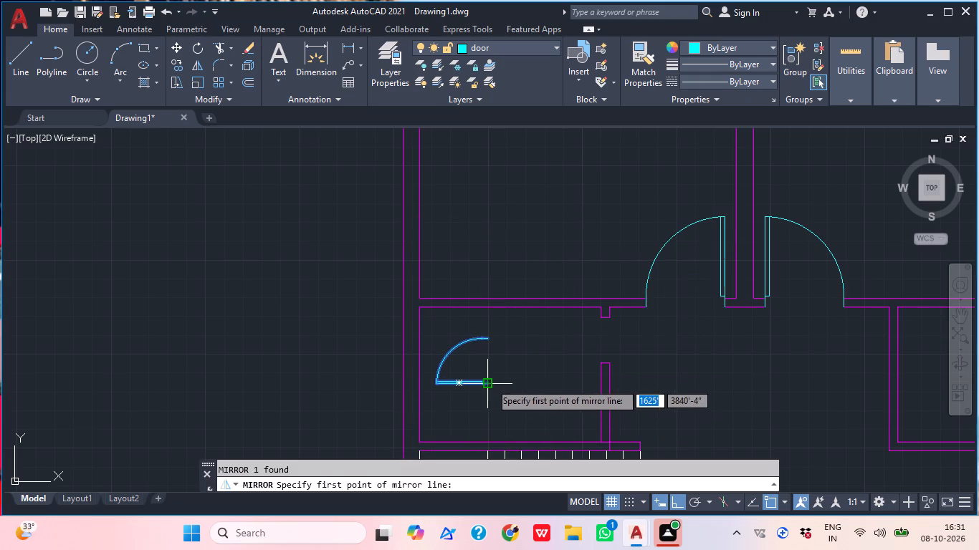
{"action": "left_click", "coordinate": [490, 382]}
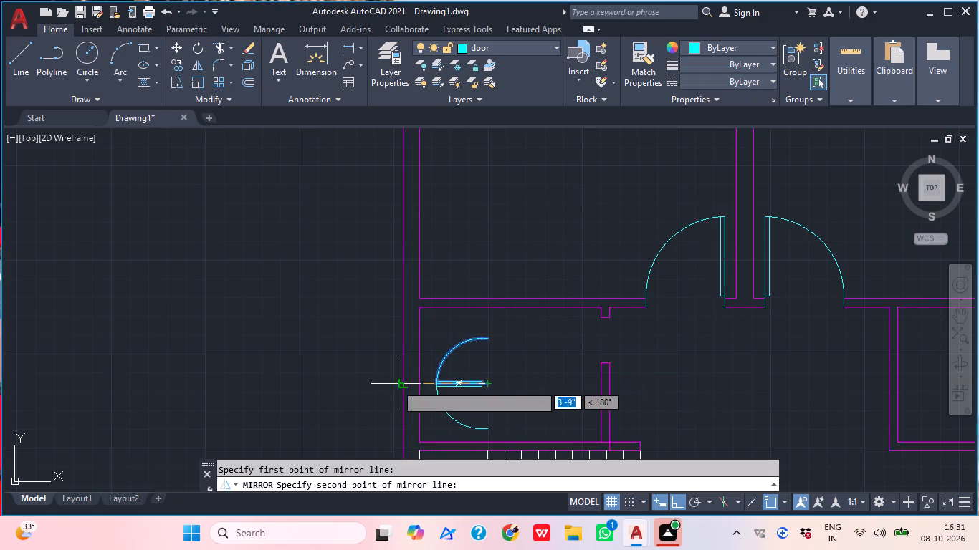
{"action": "left_click", "coordinate": [396, 386]}
{"action": "left_click_drag", "start_coordinate": [430, 427], "coordinate": [396, 386]}
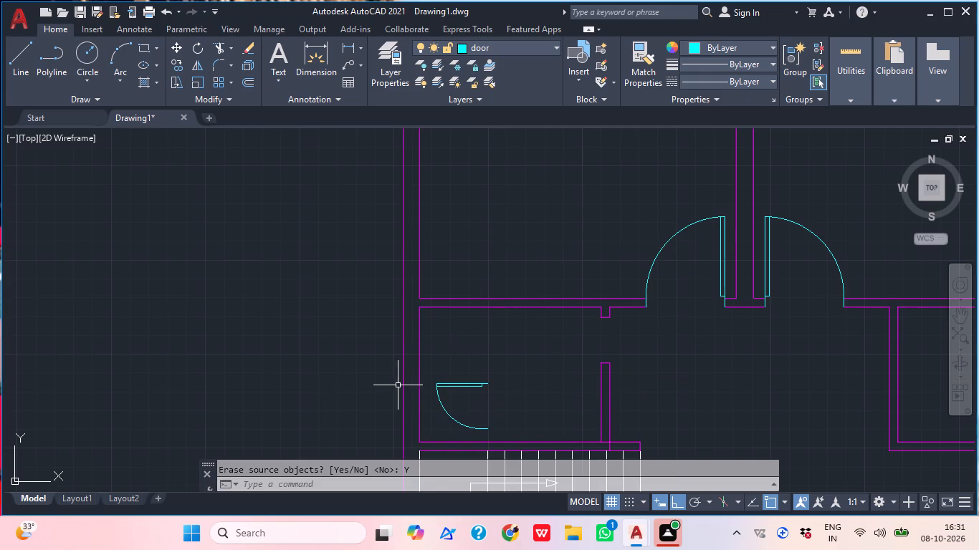
Move the mirrored 2' door by its hinge corner to the upper jamb of the small west room's east-wall opening.
{"action": "left_click", "coordinate": [478, 373]}
{"action": "double_click", "coordinate": [491, 404]}
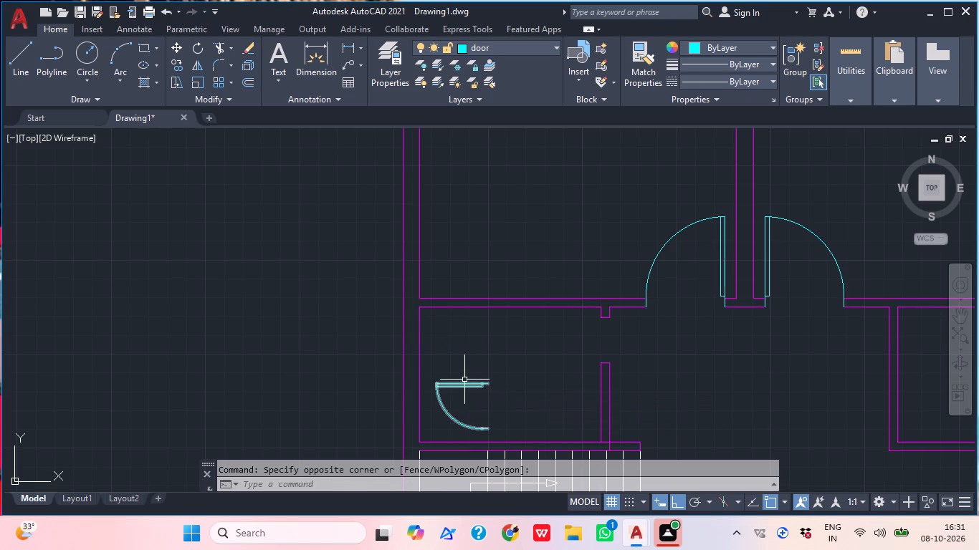
{"action": "left_click", "coordinate": [463, 380]}
{"action": "left_click", "coordinate": [467, 397]}
{"action": "left_click", "coordinate": [459, 377]}
{"action": "left_click", "coordinate": [487, 415]}
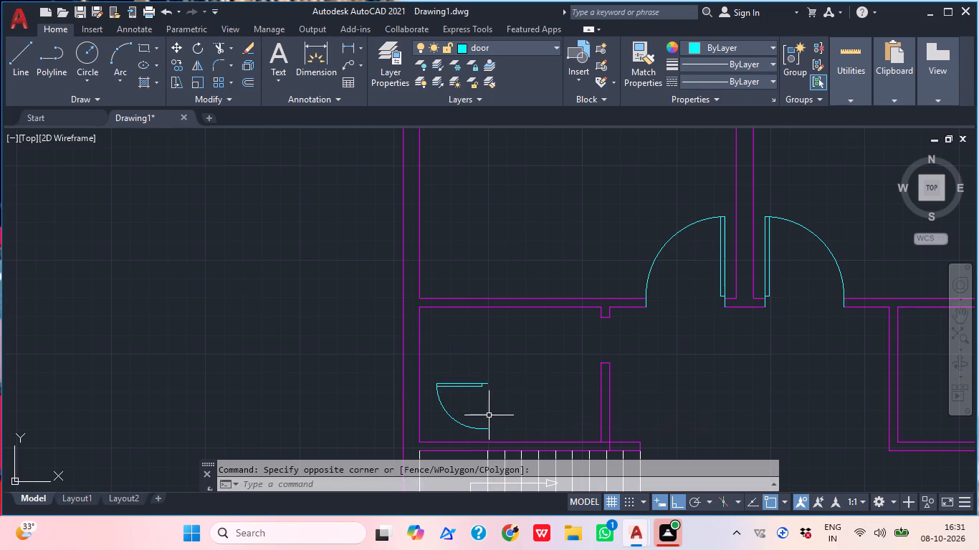
{"action": "left_click_drag", "start_coordinate": [498, 423], "coordinate": [496, 415]}
{"action": "left_click", "coordinate": [460, 362]}
{"action": "type", "text": "m"}
{"action": "key", "text": "space"}
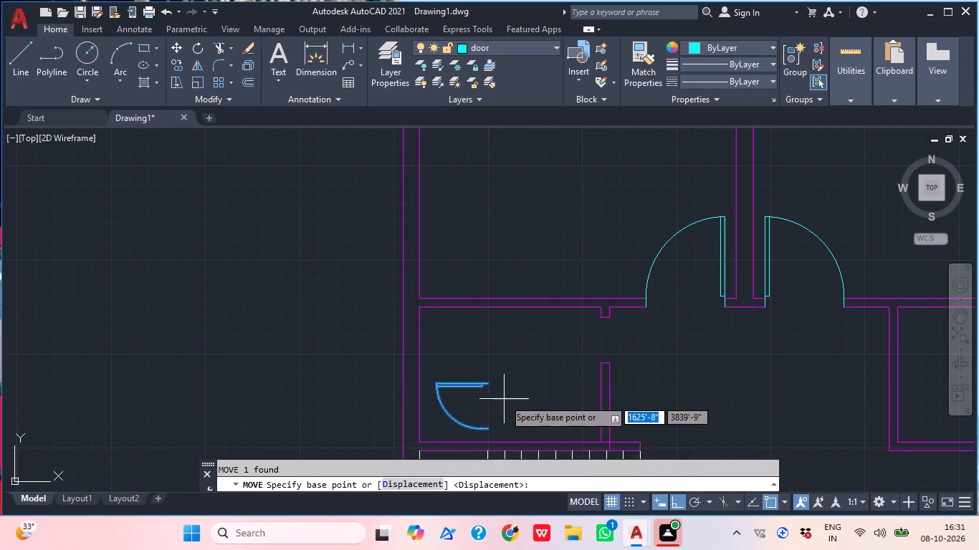
{"action": "left_click", "coordinate": [485, 381]}
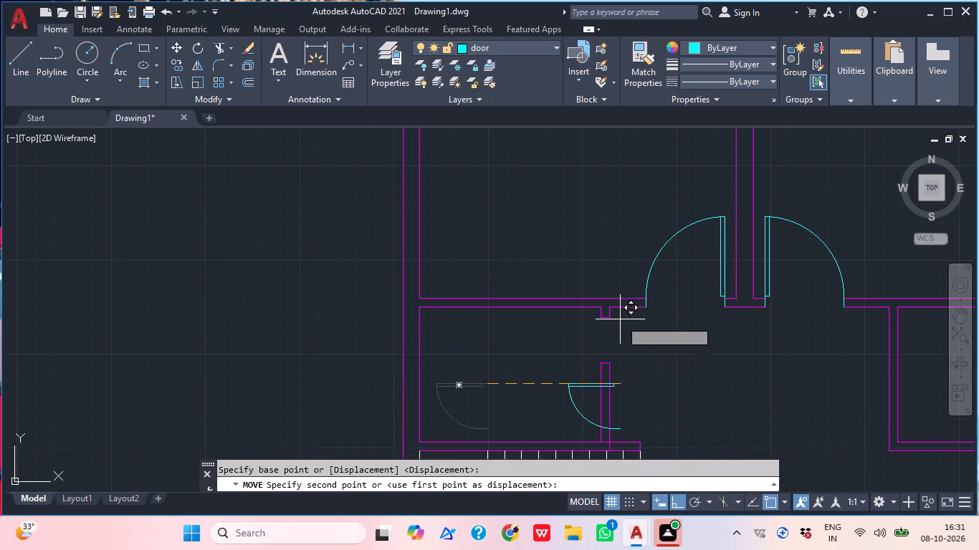
{"action": "left_click", "coordinate": [609, 320]}
Rotate the small east room's 2' door 180° about its lower hinge corner.
{"action": "middle_click_drag", "start_coordinate": [629, 398], "coordinate": [452, 401]}
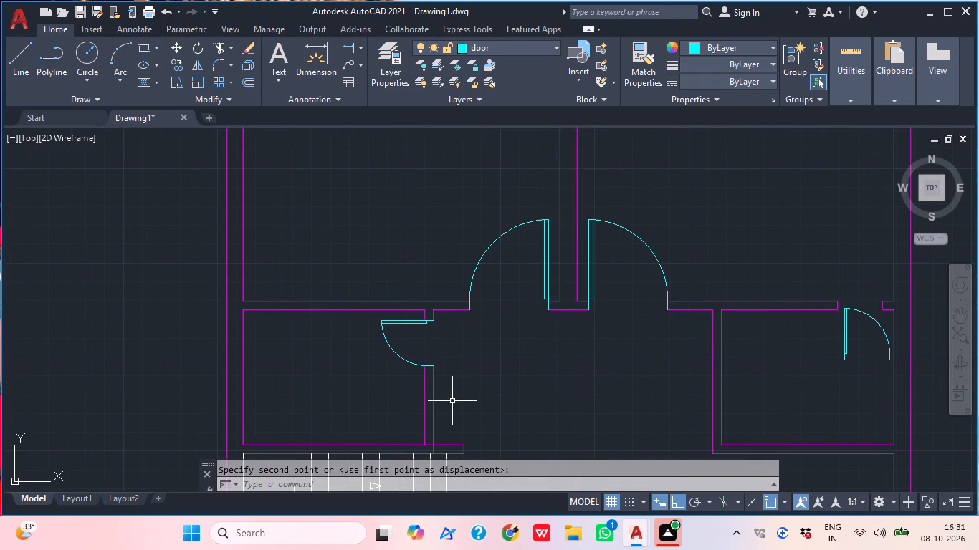
{"action": "middle_click_drag", "start_coordinate": [584, 393], "coordinate": [508, 372]}
{"action": "scroll", "coordinate": [573, 390], "scroll_direction": "down", "scroll_amount": 1}
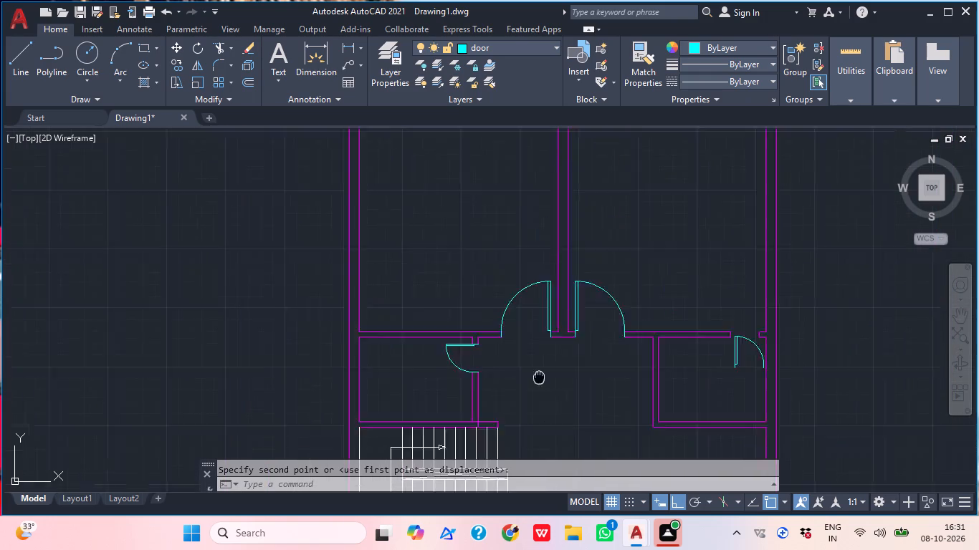
{"action": "middle_click_drag", "start_coordinate": [508, 372], "coordinate": [386, 332]}
{"action": "scroll", "coordinate": [583, 259], "scroll_direction": "up", "scroll_amount": 2}
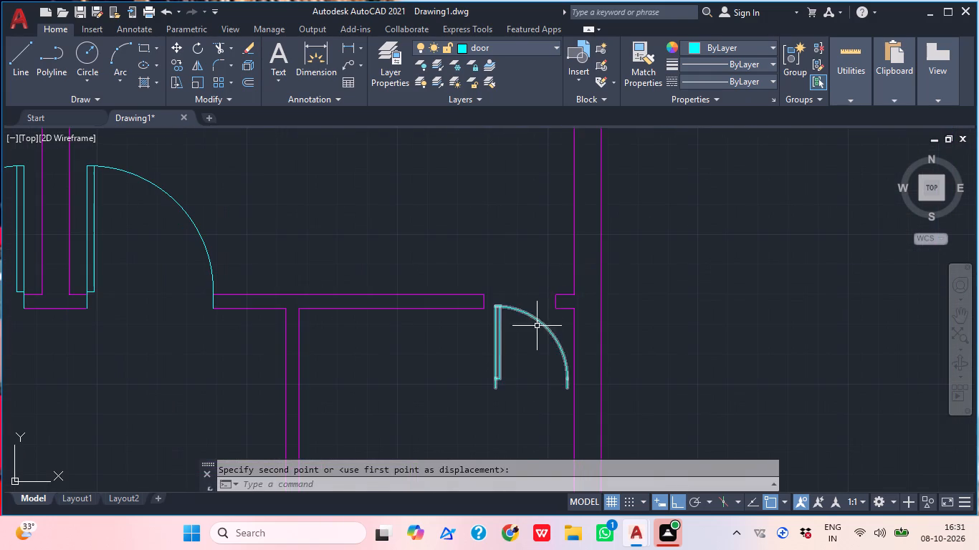
{"action": "left_click", "coordinate": [533, 364]}
{"action": "left_click", "coordinate": [491, 366]}
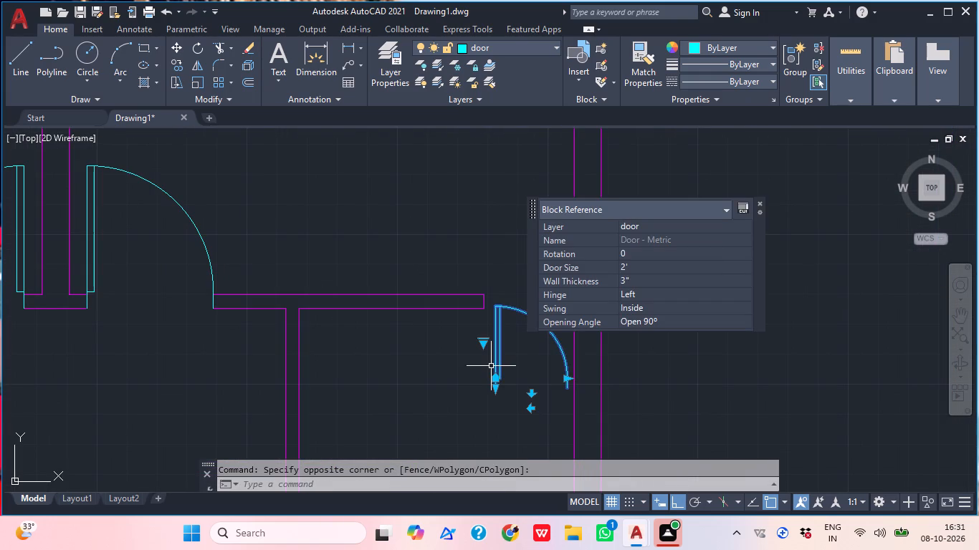
{"action": "type", "text": "ro"}
{"action": "key", "text": "space"}
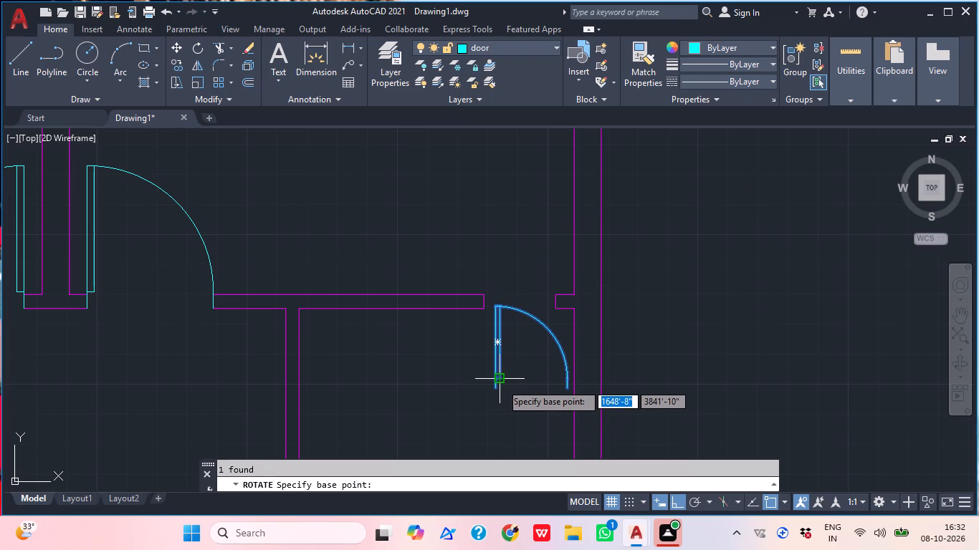
{"action": "scroll", "coordinate": [484, 405], "scroll_direction": "up", "scroll_amount": 4}
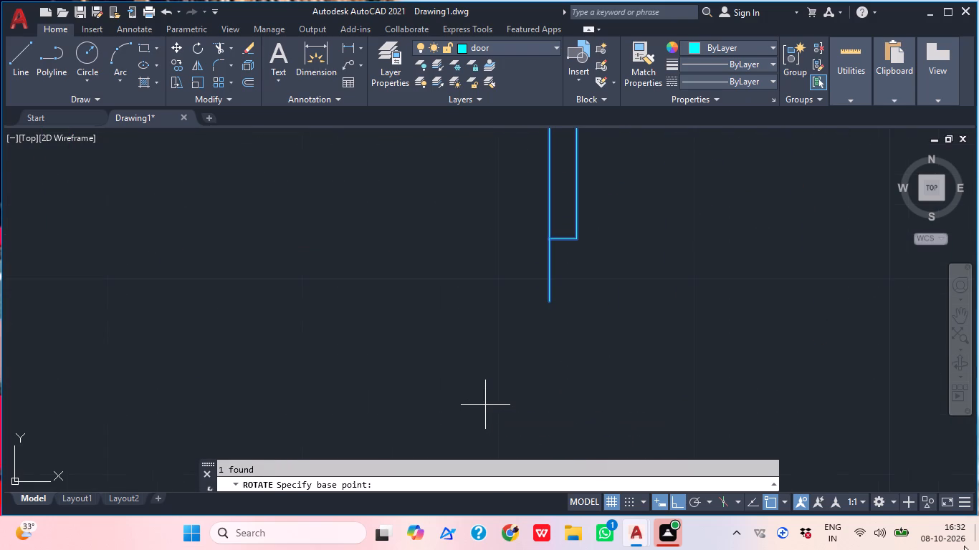
{"action": "left_click", "coordinate": [553, 303]}
{"action": "scroll", "coordinate": [553, 303], "scroll_direction": "down", "scroll_amount": 1}
{"action": "scroll", "coordinate": [553, 303], "scroll_direction": "up", "scroll_amount": 1}
{"action": "scroll", "coordinate": [553, 303], "scroll_direction": "down", "scroll_amount": 1}
{"action": "scroll", "coordinate": [553, 304], "scroll_direction": "up", "scroll_amount": 1}
{"action": "scroll", "coordinate": [551, 303], "scroll_direction": "down", "scroll_amount": 4}
{"action": "scroll", "coordinate": [551, 303], "scroll_direction": "up", "scroll_amount": 1}
{"action": "scroll", "coordinate": [551, 303], "scroll_direction": "down", "scroll_amount": 6}
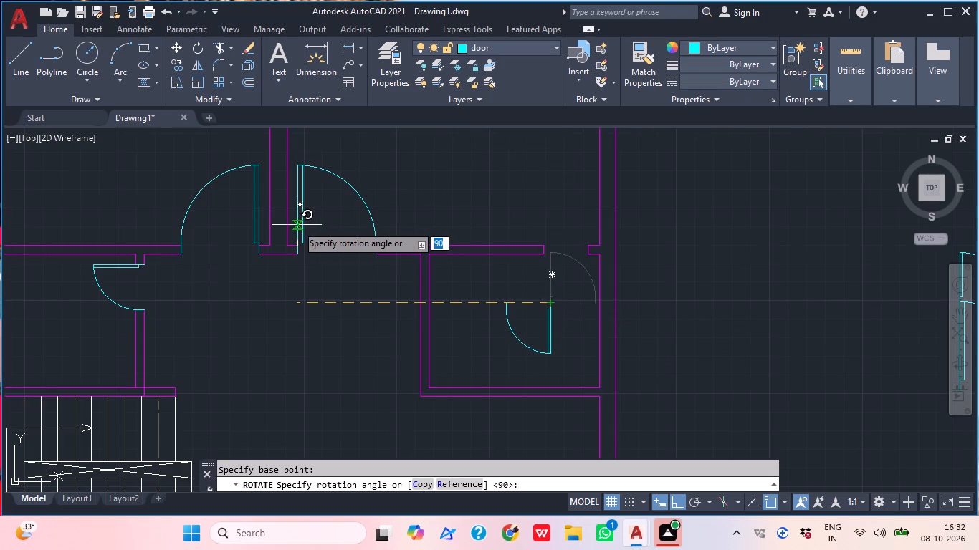
{"action": "left_click", "coordinate": [100, 206]}
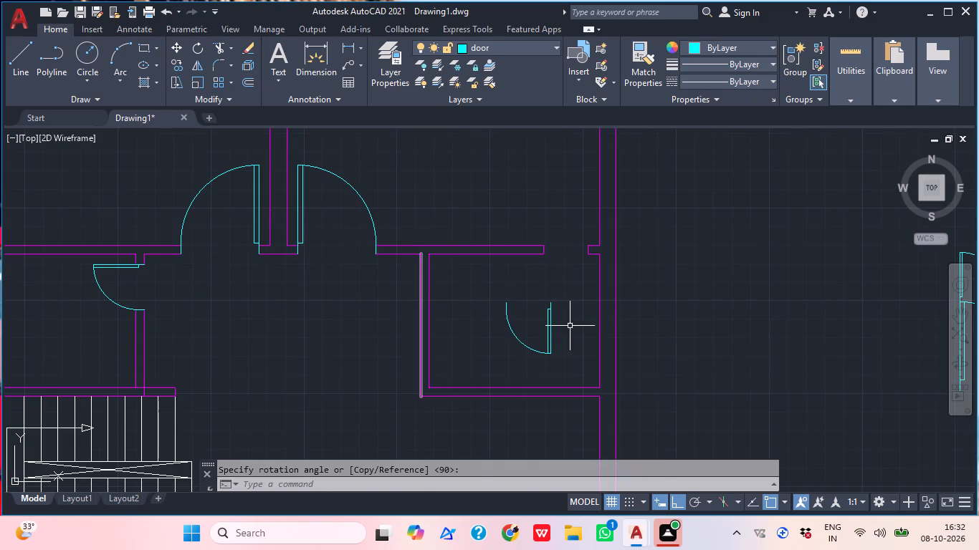
Move the rotated 2' door by its upper hinge corner to the east jamb of the small east room's north-wall opening.
{"action": "left_click", "coordinate": [574, 350]}
{"action": "left_click", "coordinate": [512, 313]}
{"action": "key", "text": "m"}
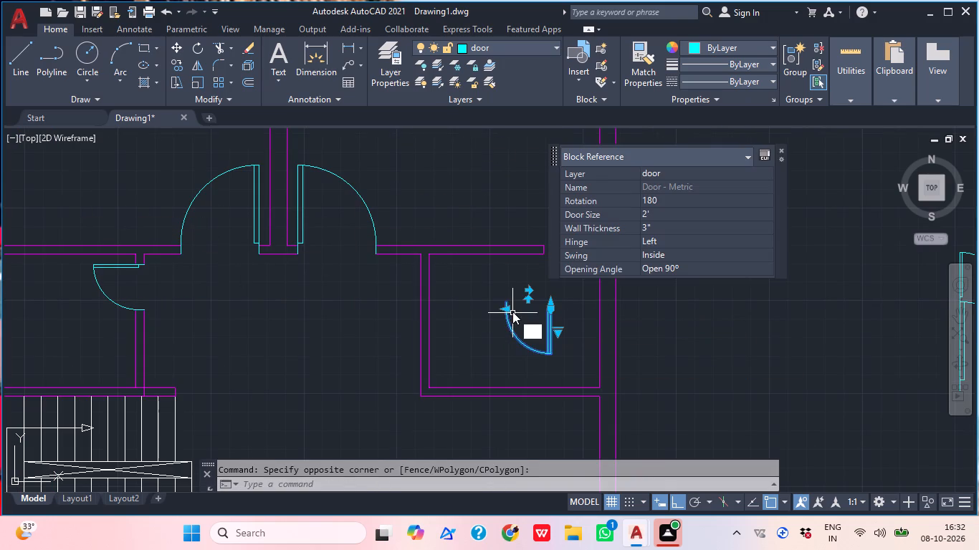
{"action": "key", "text": "space"}
{"action": "scroll", "coordinate": [534, 324], "scroll_direction": "up", "scroll_amount": 3}
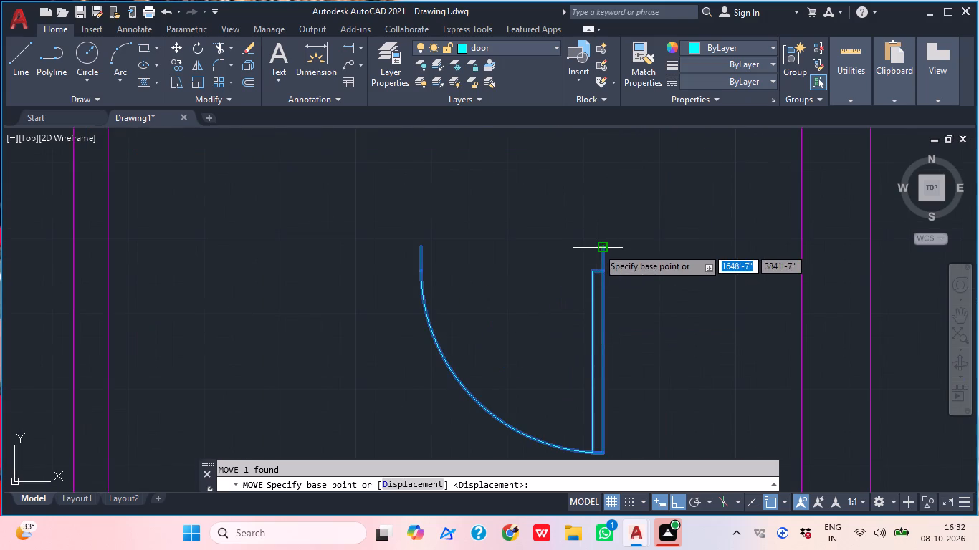
{"action": "left_click", "coordinate": [598, 246]}
{"action": "scroll", "coordinate": [598, 245], "scroll_direction": "down", "scroll_amount": 2}
{"action": "middle_click_drag", "start_coordinate": [609, 217], "coordinate": [588, 230]}
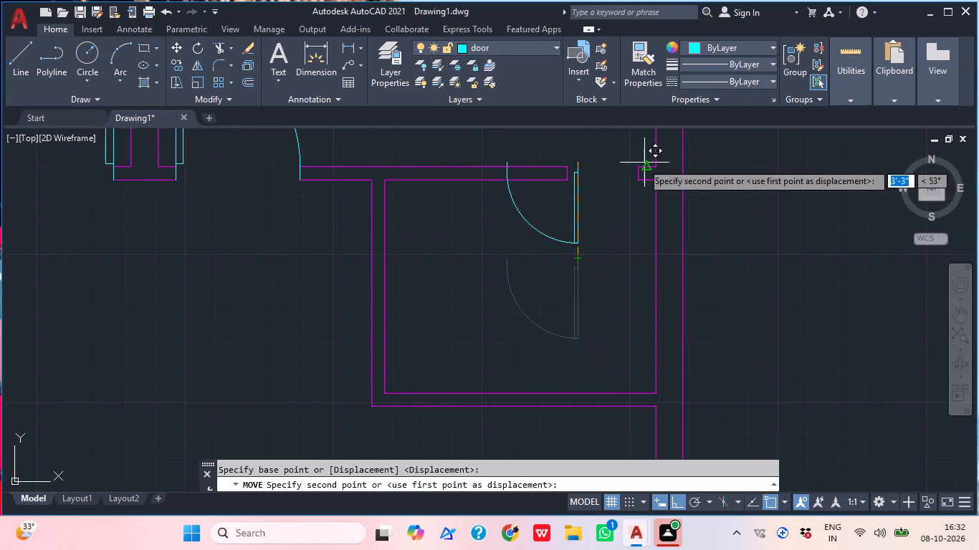
{"action": "scroll", "coordinate": [644, 161], "scroll_direction": "up", "scroll_amount": 3}
{"action": "scroll", "coordinate": [644, 161], "scroll_direction": "down", "scroll_amount": 2}
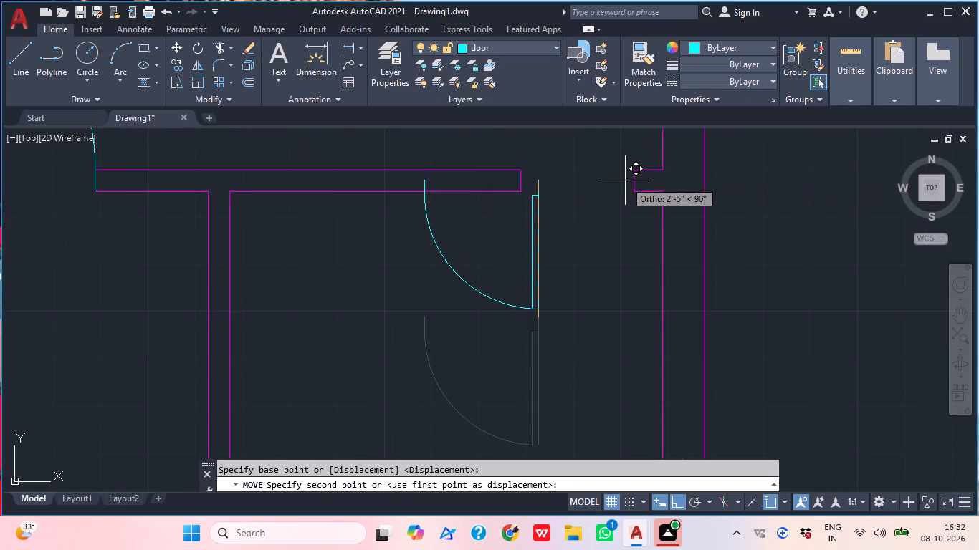
{"action": "scroll", "coordinate": [630, 175], "scroll_direction": "up", "scroll_amount": 3}
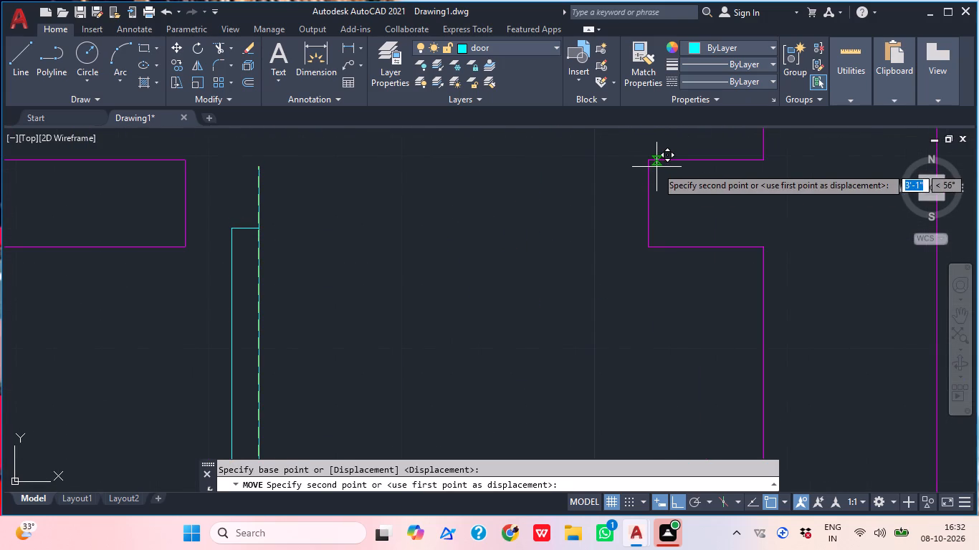
{"action": "left_click", "coordinate": [647, 160]}
{"action": "scroll", "coordinate": [539, 328], "scroll_direction": "down", "scroll_amount": 2}
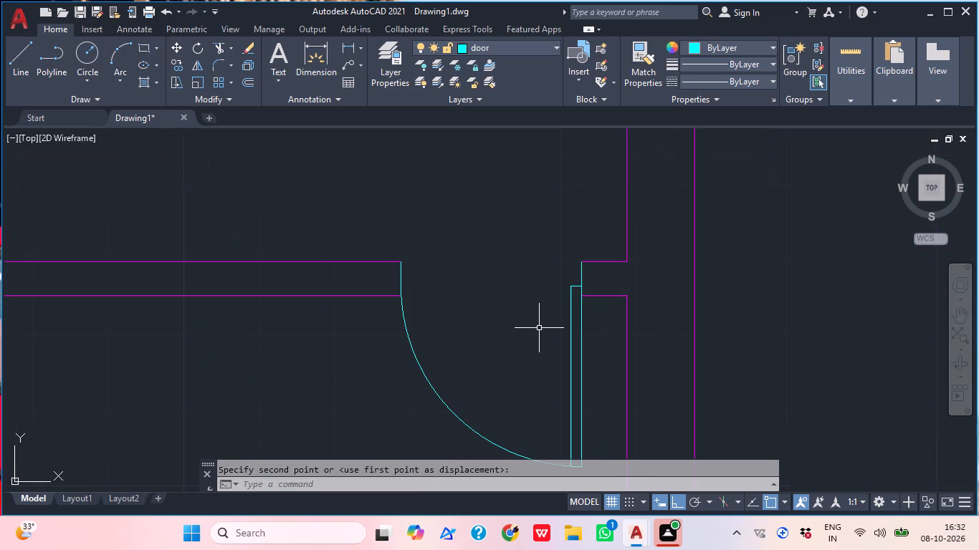
{"action": "key", "text": "Escape"}
Delete the two spare door blocks east of the plan.
{"action": "scroll", "coordinate": [501, 284], "scroll_direction": "down", "scroll_amount": 3}
{"action": "middle_click_drag", "start_coordinate": [495, 284], "coordinate": [404, 317]}
{"action": "scroll", "coordinate": [399, 322], "scroll_direction": "down", "scroll_amount": 3}
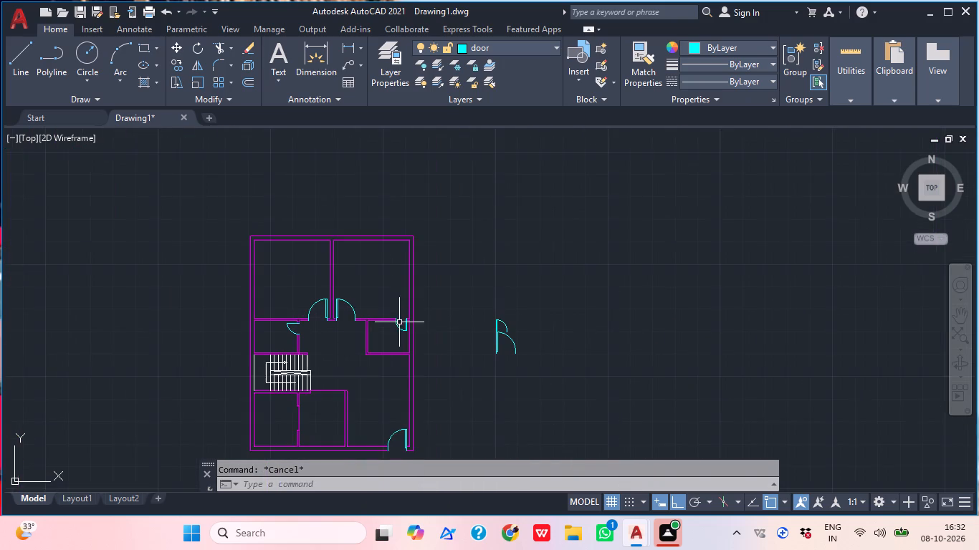
{"action": "middle_click_drag", "start_coordinate": [399, 322], "coordinate": [435, 227]}
{"action": "left_click_drag", "start_coordinate": [642, 314], "coordinate": [640, 307]}
{"action": "left_click", "coordinate": [521, 197]}
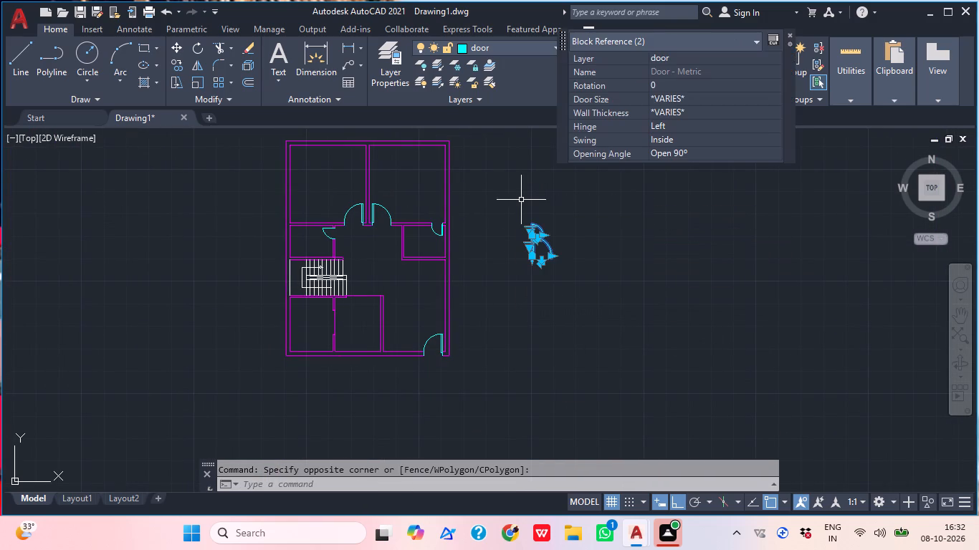
{"action": "key", "text": "Delete"}
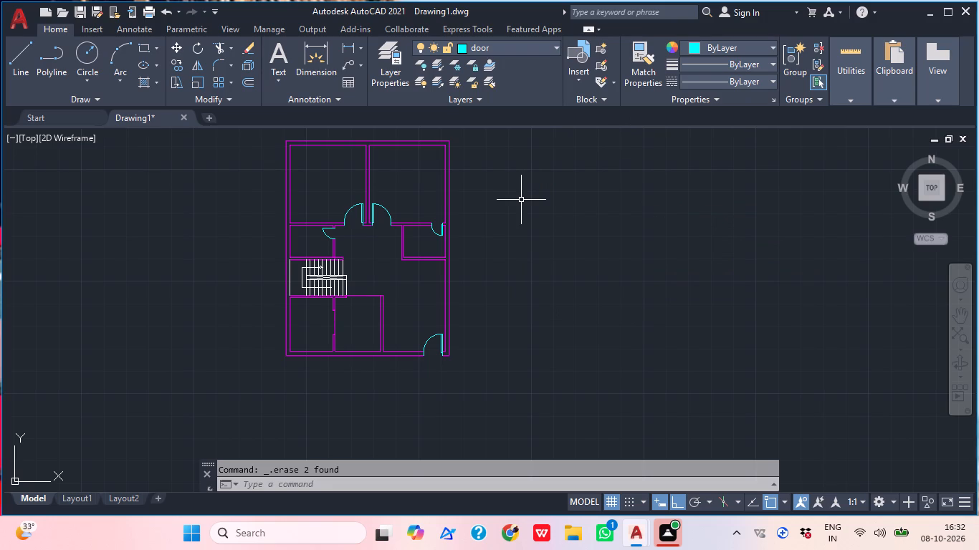
Insert the Toilet - top block from the recent blocks in the empty area east of the plan's south end.
{"action": "type", "text": "i"}
{"action": "key", "text": "space"}
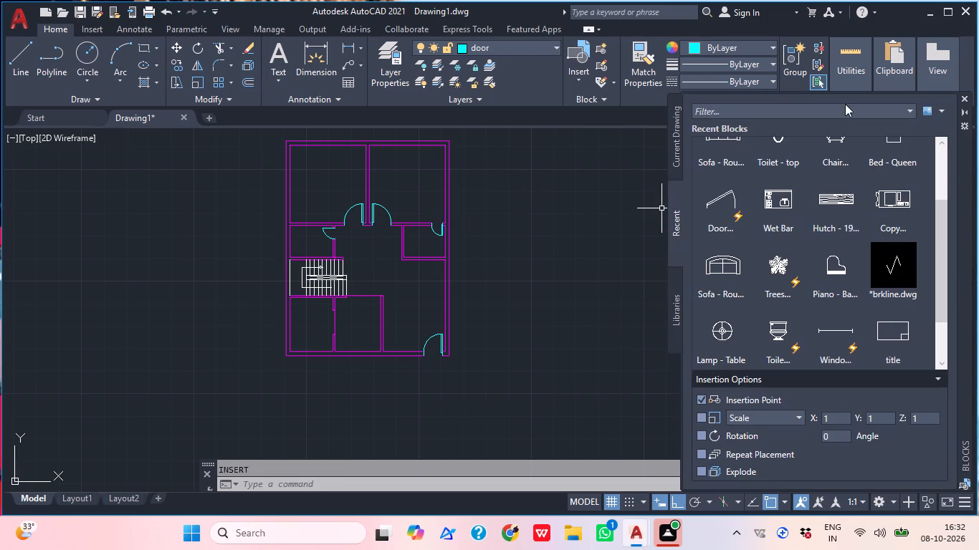
{"action": "left_click_drag", "start_coordinate": [780, 165], "coordinate": [533, 334]}
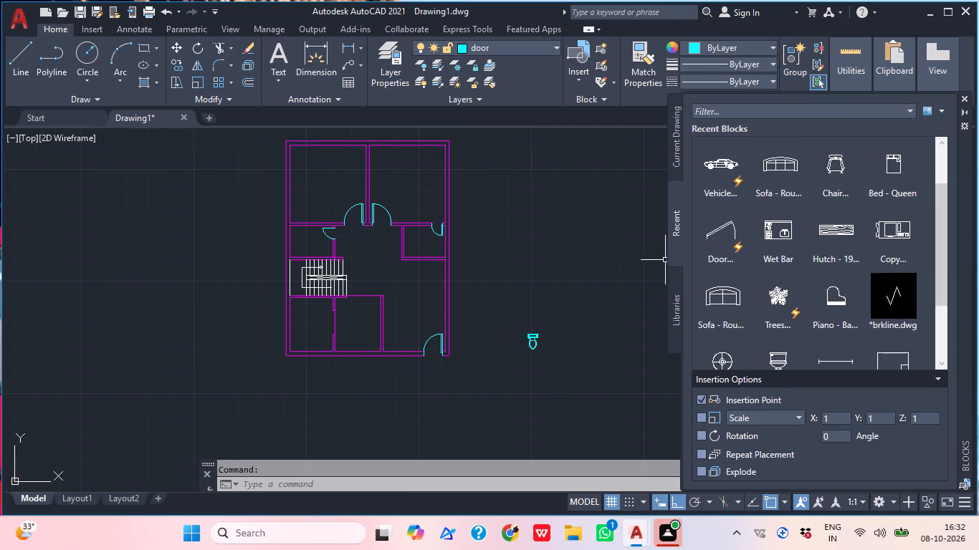
Make the furniture layer the current layer.
{"action": "key", "text": "Escape"}
{"action": "left_click", "coordinate": [524, 58]}
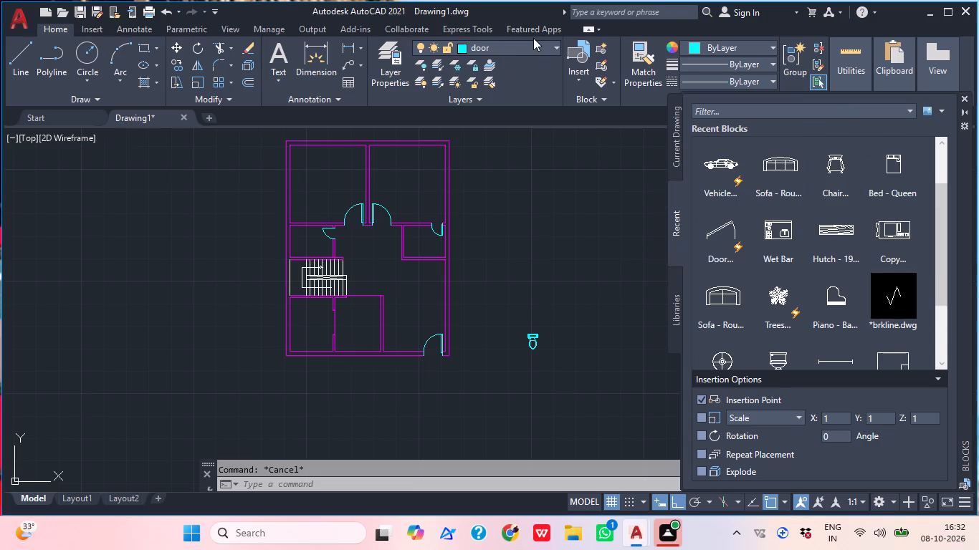
{"action": "left_click", "coordinate": [533, 52]}
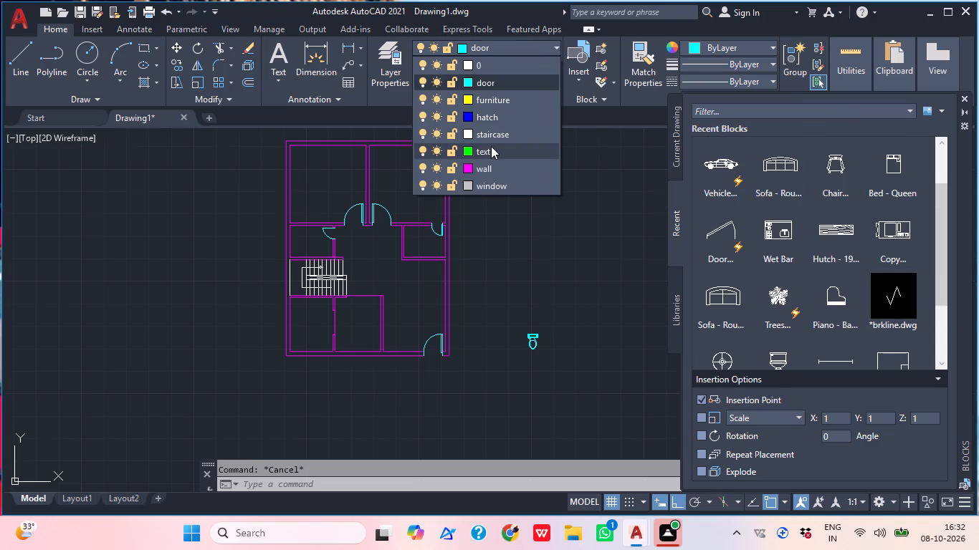
{"action": "left_click", "coordinate": [497, 104]}
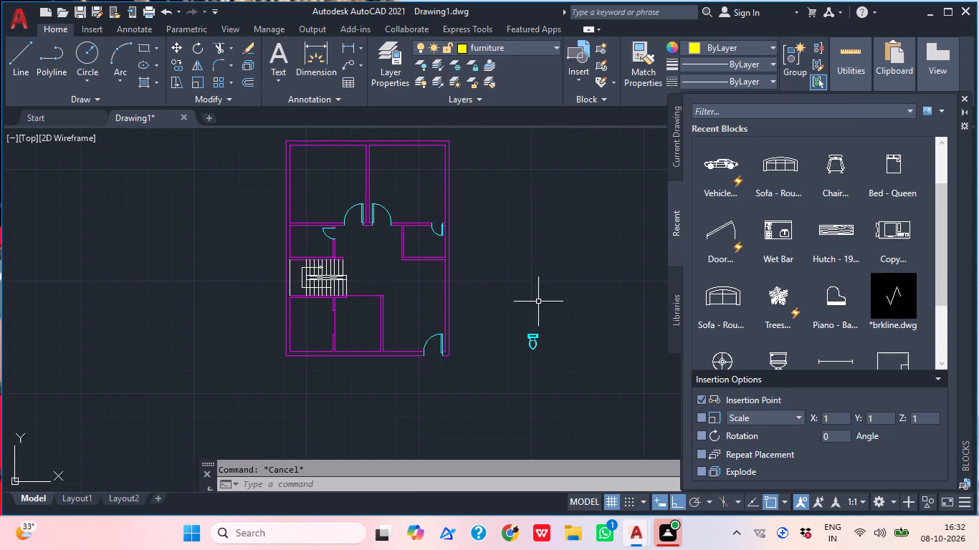
{"action": "key", "text": "Escape"}
Change the Toilet - top block east of the plan to the furniture layer.
{"action": "left_click", "coordinate": [533, 344]}
{"action": "left_click", "coordinate": [516, 49]}
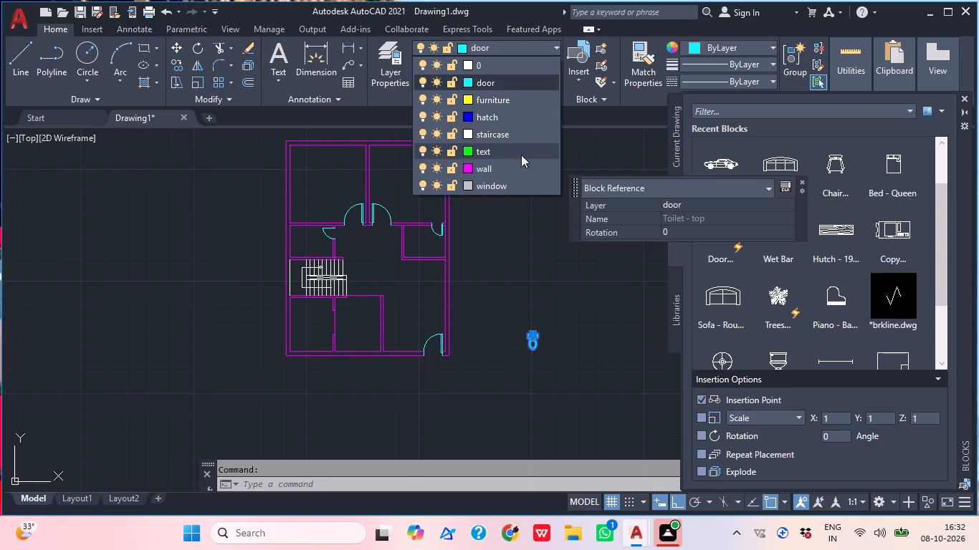
{"action": "left_click", "coordinate": [488, 105]}
{"action": "key", "text": "Escape"}
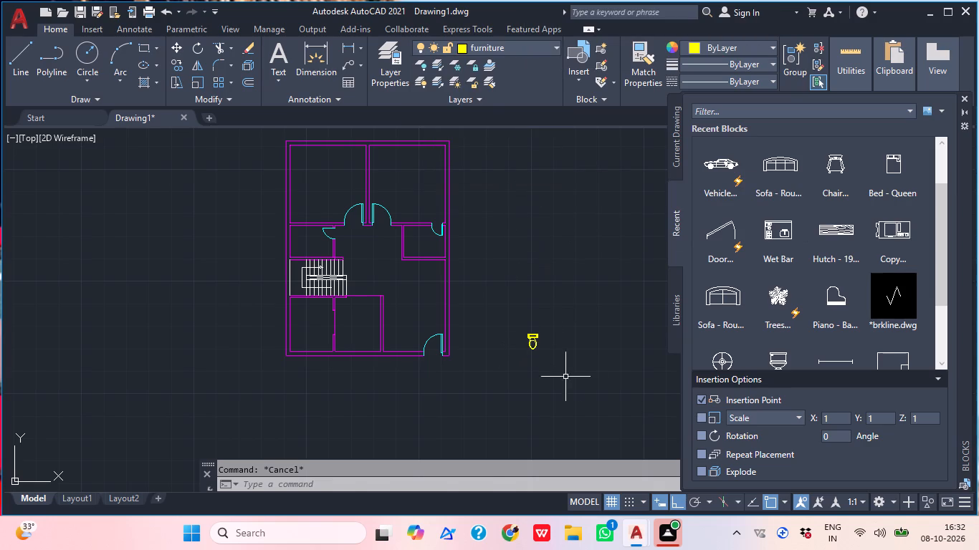
Copy the toilet block from the midpoint of its tank's back edge into the small east room, with Ortho off.
{"action": "left_click", "coordinate": [580, 373]}
{"action": "left_click", "coordinate": [500, 335]}
{"action": "key", "text": "v"}
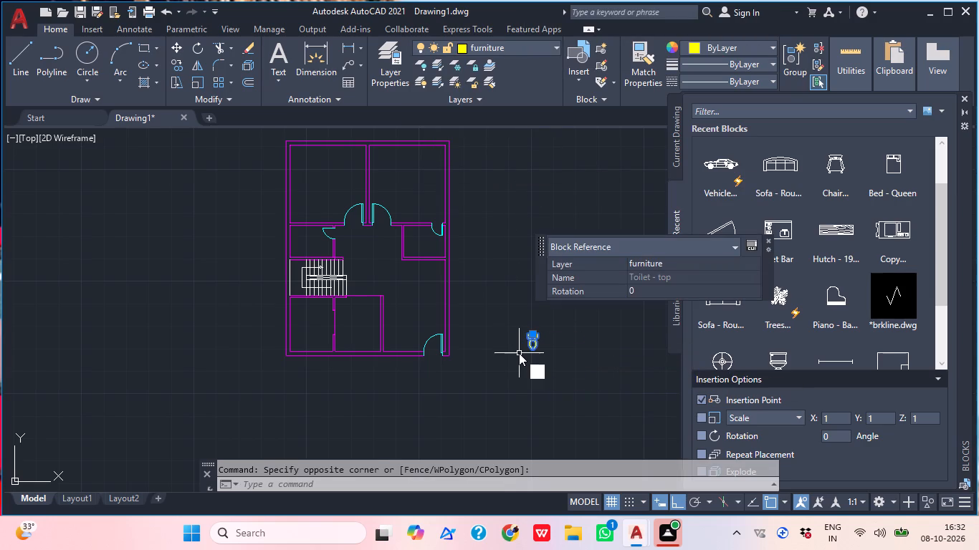
{"action": "key", "text": "BackSpace"}
{"action": "type", "text": "co"}
{"action": "key", "text": "Return"}
{"action": "scroll", "coordinate": [517, 355], "scroll_direction": "up", "scroll_amount": 3}
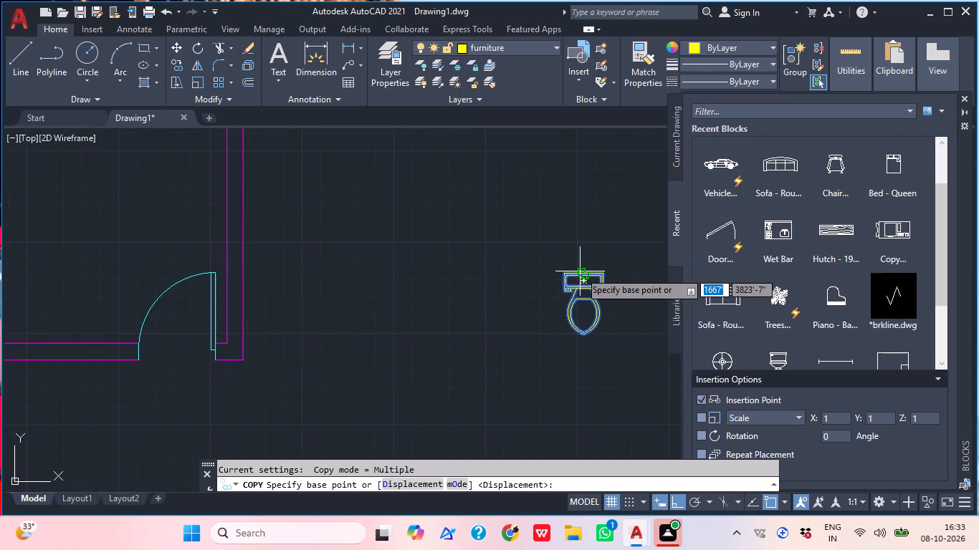
{"action": "left_click", "coordinate": [580, 271]}
{"action": "scroll", "coordinate": [593, 270], "scroll_direction": "down", "scroll_amount": 4}
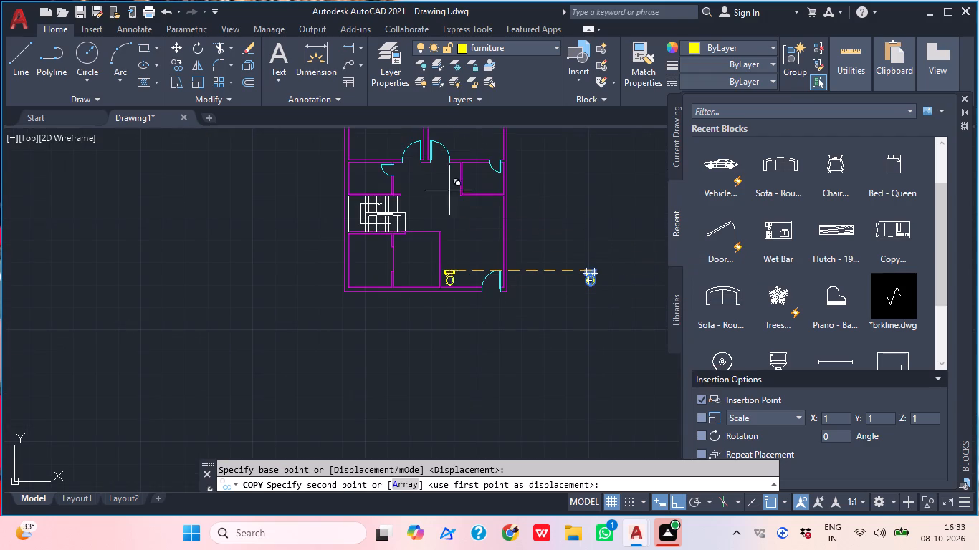
{"action": "left_click", "coordinate": [682, 511]}
{"action": "scroll", "coordinate": [472, 174], "scroll_direction": "up", "scroll_amount": 1}
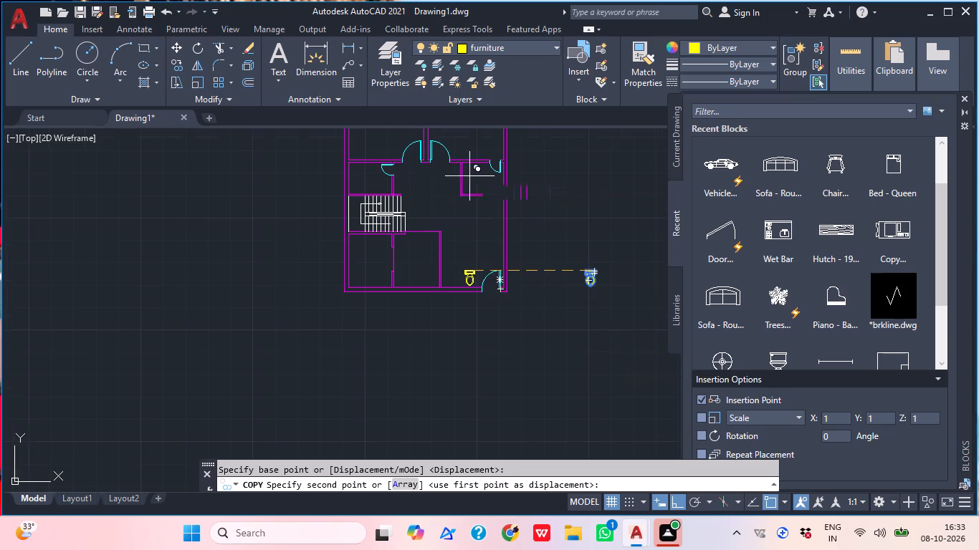
{"action": "scroll", "coordinate": [472, 174], "scroll_direction": "up", "scroll_amount": 2}
{"action": "middle_click_drag", "start_coordinate": [472, 174], "coordinate": [449, 185]}
{"action": "scroll", "coordinate": [457, 183], "scroll_direction": "down", "scroll_amount": 1}
{"action": "left_click", "coordinate": [677, 500]}
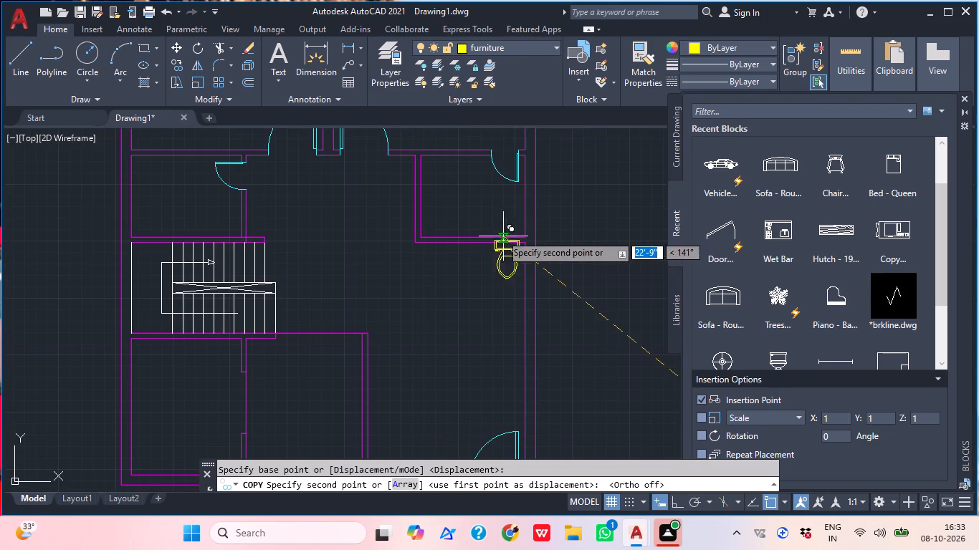
{"action": "left_click", "coordinate": [464, 193]}
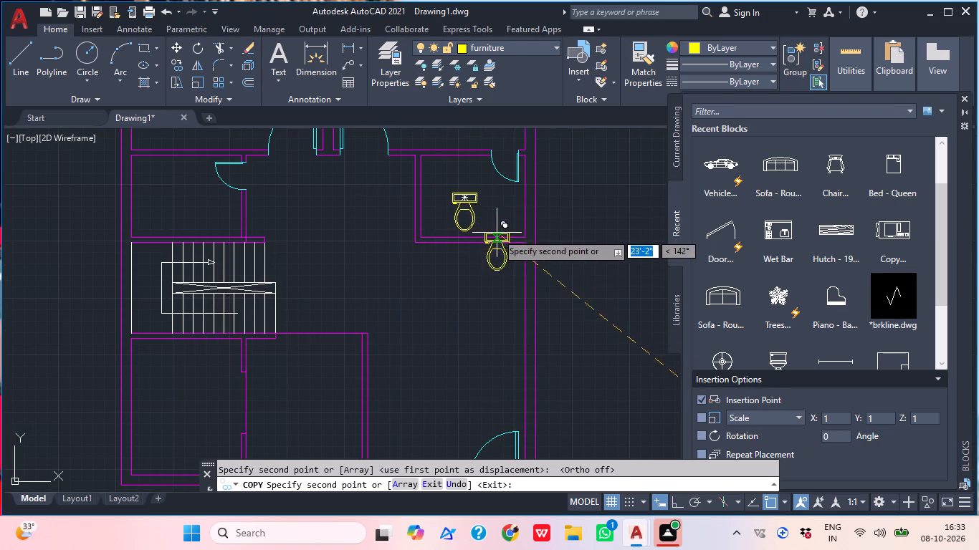
{"action": "key", "text": "Escape"}
Rotate the small east room's toilet 270° about its tank's back midpoint so the bowl points west.
{"action": "left_click", "coordinate": [477, 209]}
{"action": "left_click", "coordinate": [450, 200]}
{"action": "type", "text": "ro"}
{"action": "key", "text": "space"}
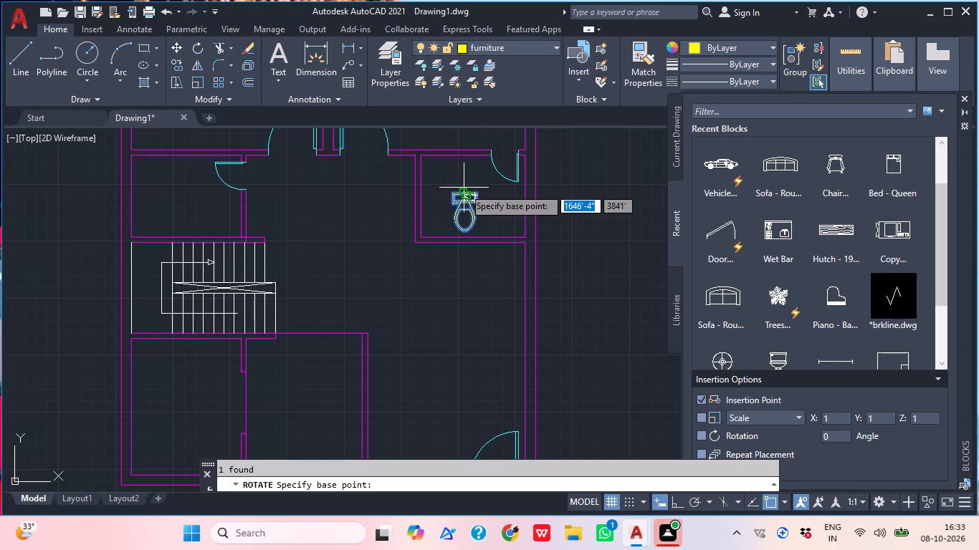
{"action": "scroll", "coordinate": [457, 201], "scroll_direction": "up", "scroll_amount": 3}
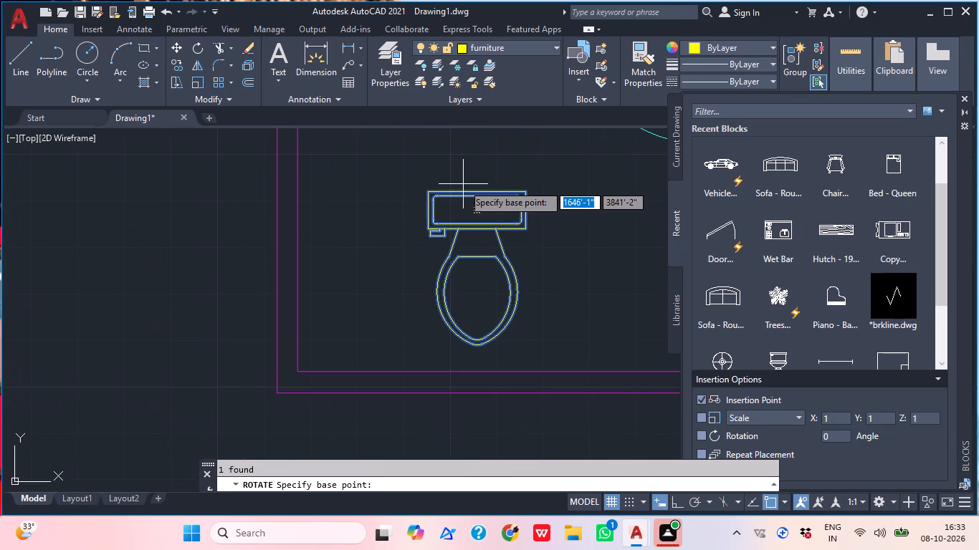
{"action": "left_click", "coordinate": [480, 192]}
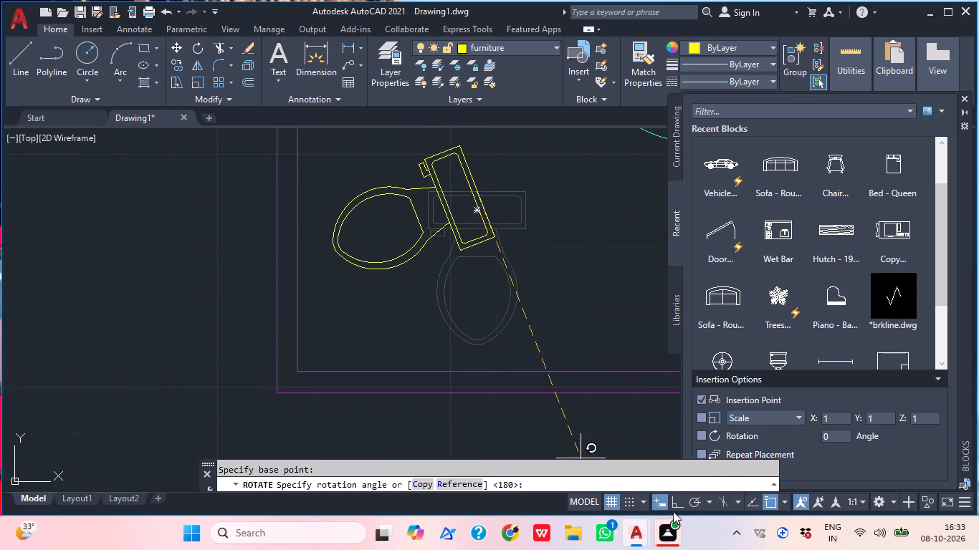
{"action": "left_click", "coordinate": [677, 501]}
{"action": "scroll", "coordinate": [548, 273], "scroll_direction": "down", "scroll_amount": 2}
{"action": "left_click", "coordinate": [545, 278]}
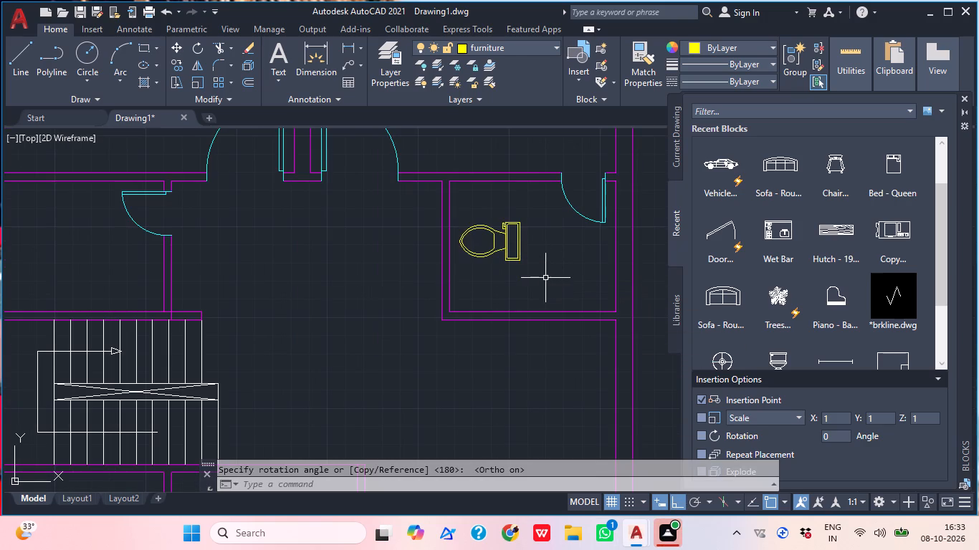
{"action": "key", "text": "Escape"}
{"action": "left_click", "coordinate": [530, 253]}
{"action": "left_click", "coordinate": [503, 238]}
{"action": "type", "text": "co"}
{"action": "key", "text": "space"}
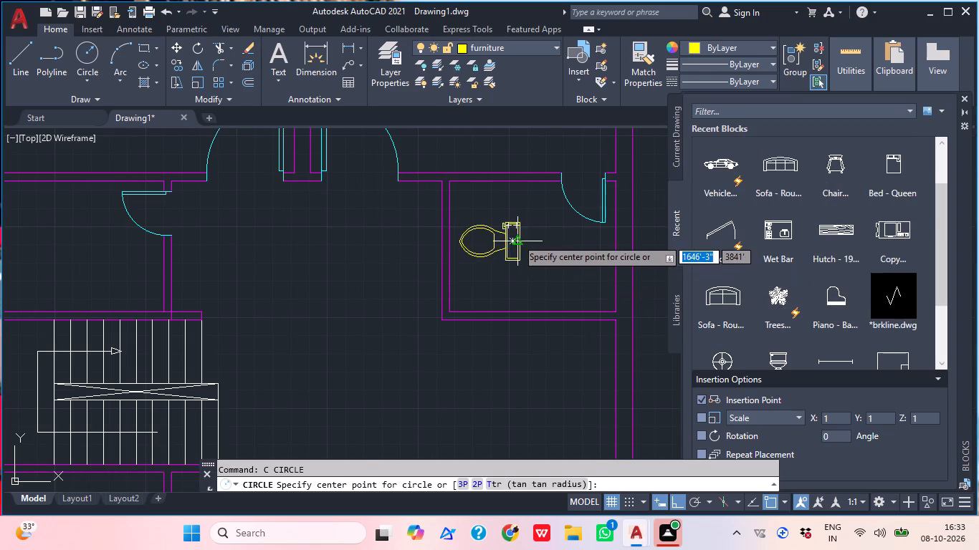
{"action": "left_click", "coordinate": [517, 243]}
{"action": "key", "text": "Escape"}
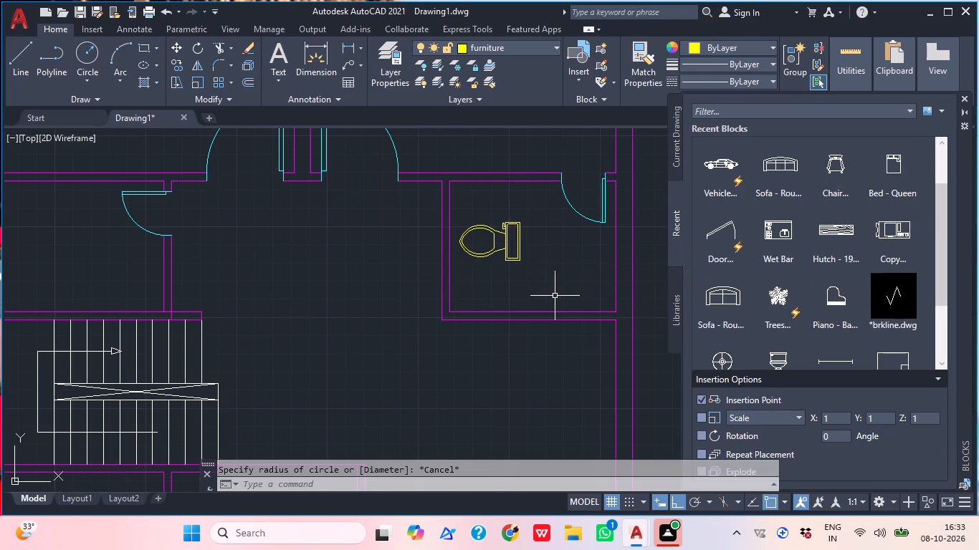
Copy the rotated toilet by its tank's back midpoint onto the small east room's east wall, just south of the door.
{"action": "left_click", "coordinate": [536, 271]}
{"action": "left_click", "coordinate": [503, 233]}
{"action": "type", "text": "co"}
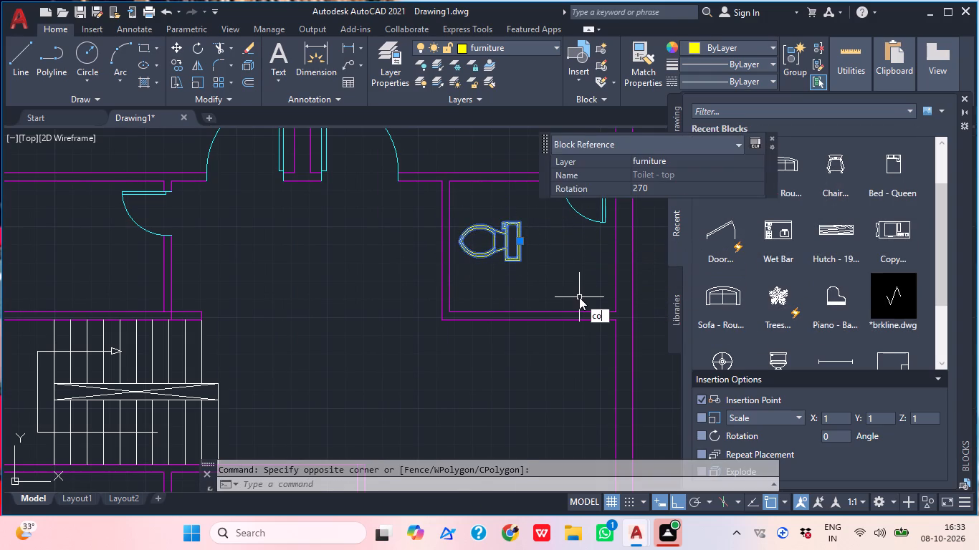
{"action": "key", "text": "space"}
{"action": "scroll", "coordinate": [504, 223], "scroll_direction": "up", "scroll_amount": 2}
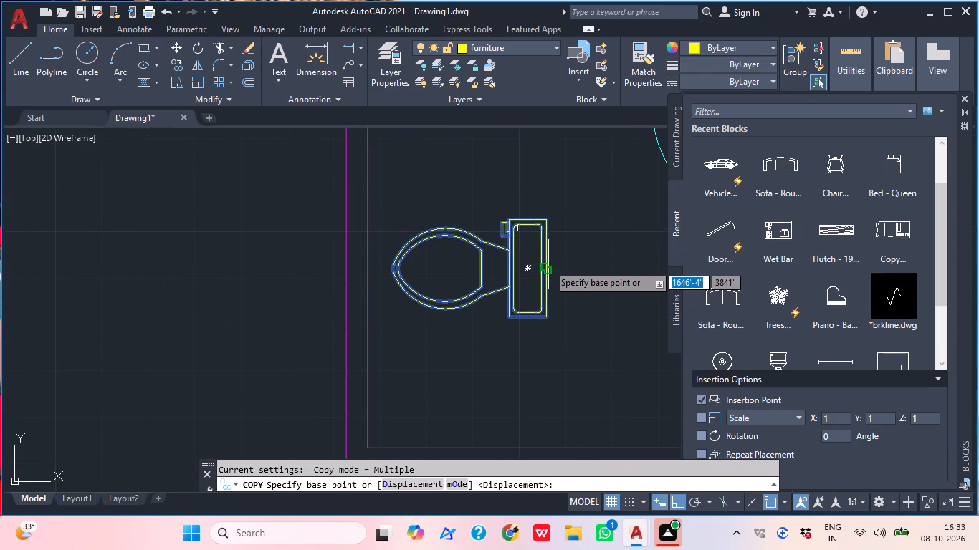
{"action": "left_click", "coordinate": [548, 268]}
{"action": "scroll", "coordinate": [548, 268], "scroll_direction": "down", "scroll_amount": 1}
{"action": "scroll", "coordinate": [548, 268], "scroll_direction": "up", "scroll_amount": 1}
{"action": "scroll", "coordinate": [548, 268], "scroll_direction": "down", "scroll_amount": 1}
{"action": "middle_click_drag", "start_coordinate": [598, 351], "coordinate": [449, 339]}
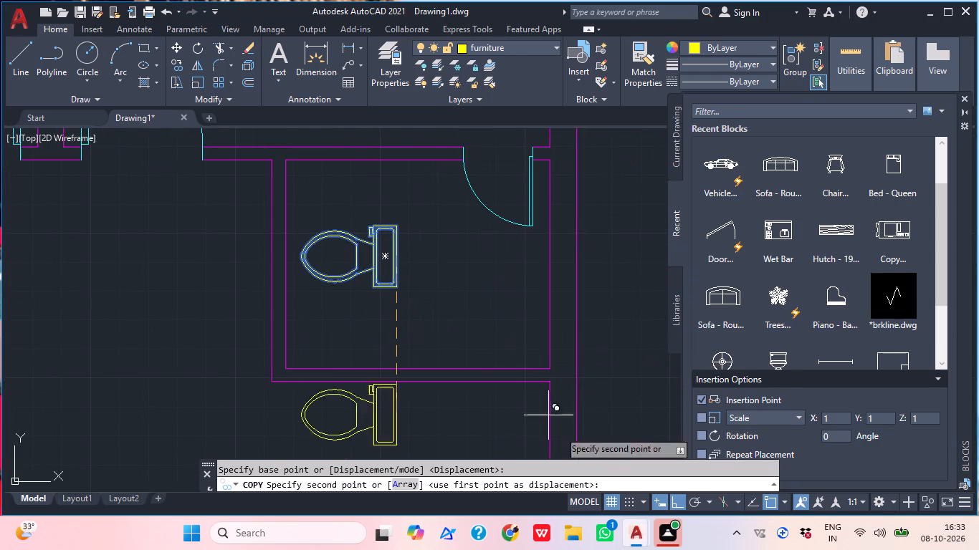
{"action": "left_click", "coordinate": [677, 501]}
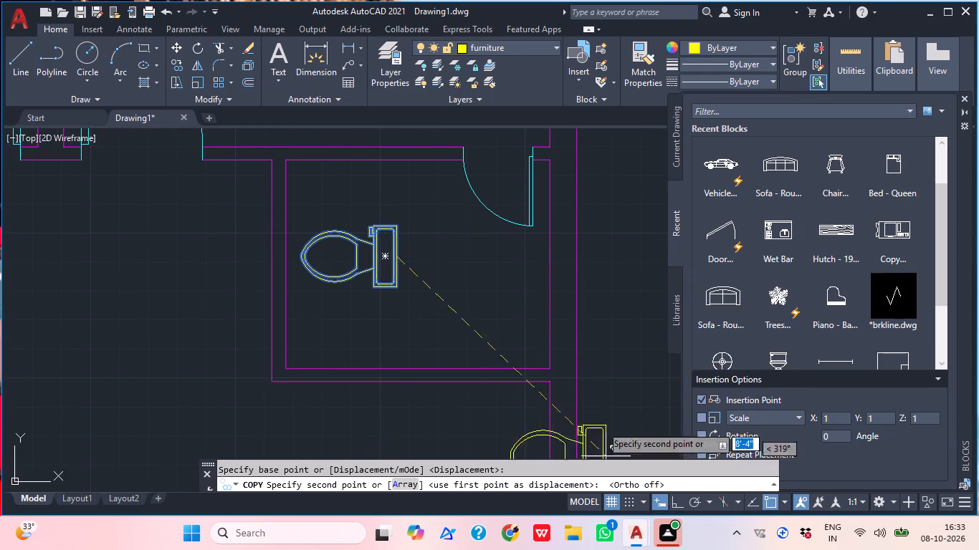
{"action": "left_click", "coordinate": [545, 274]}
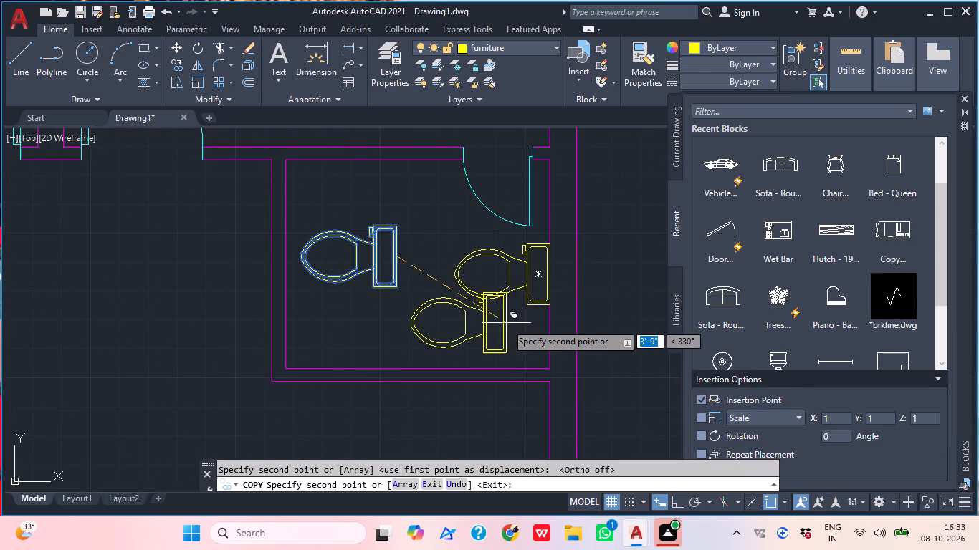
{"action": "scroll", "coordinate": [490, 324], "scroll_direction": "down", "scroll_amount": 1}
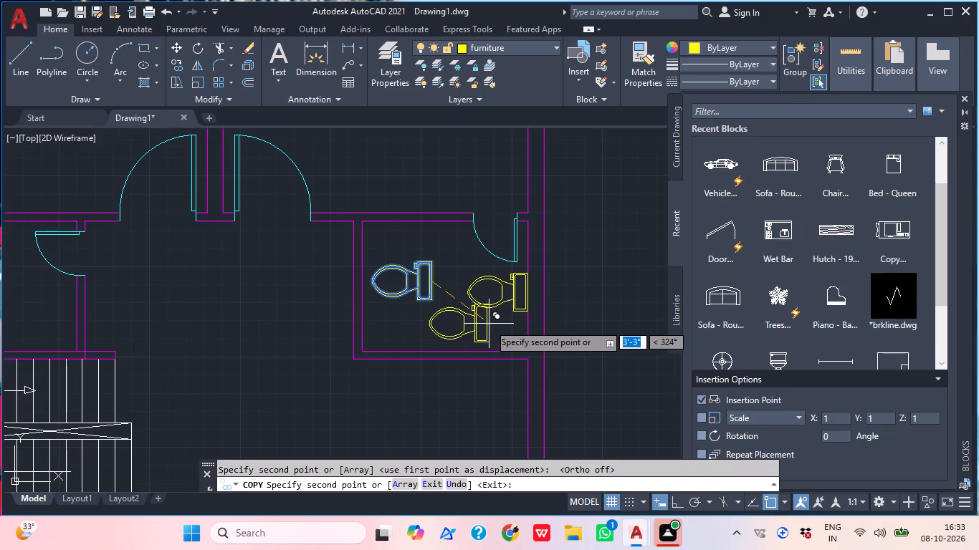
{"action": "key", "text": "Escape"}
Delete the spare toilet in the middle of the small east room, keeping the one against the east wall.
{"action": "left_click", "coordinate": [361, 309]}
{"action": "key", "text": "Escape"}
{"action": "left_click", "coordinate": [419, 329]}
{"action": "left_click", "coordinate": [399, 297]}
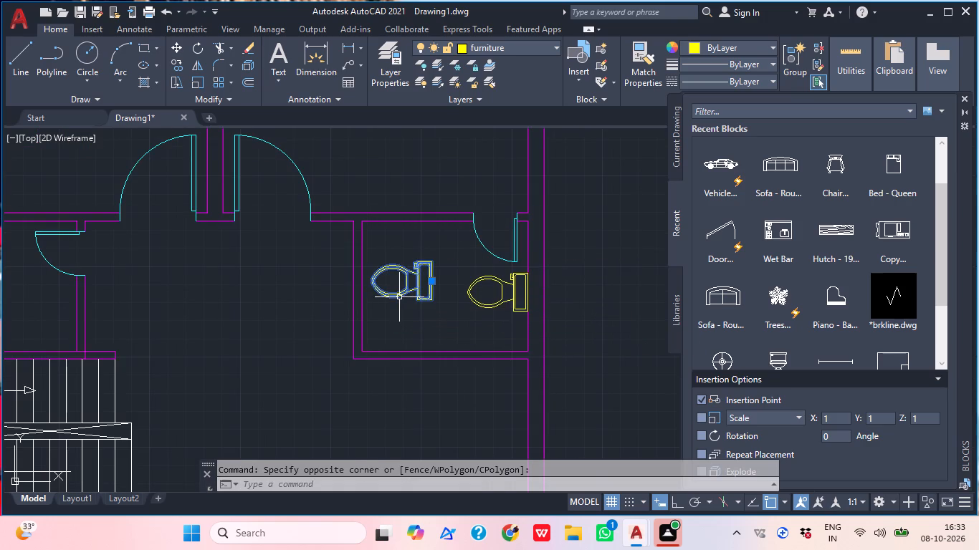
{"action": "key", "text": "Delete"}
Insert the Bed - Queen block from the recent blocks in the empty area east of the plan, north of the spare toilet.
{"action": "scroll", "coordinate": [399, 297], "scroll_direction": "down", "scroll_amount": 2}
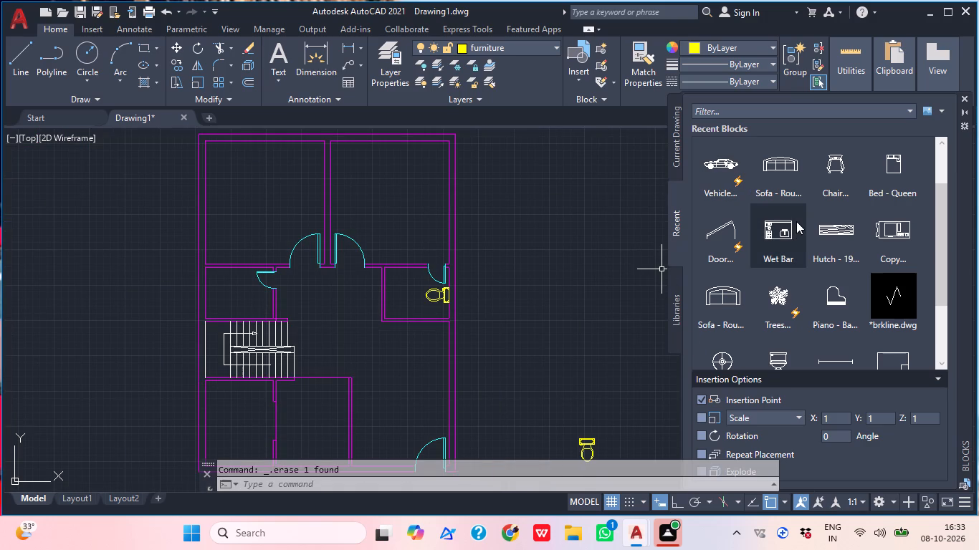
{"action": "left_click_drag", "start_coordinate": [897, 153], "coordinate": [550, 327]}
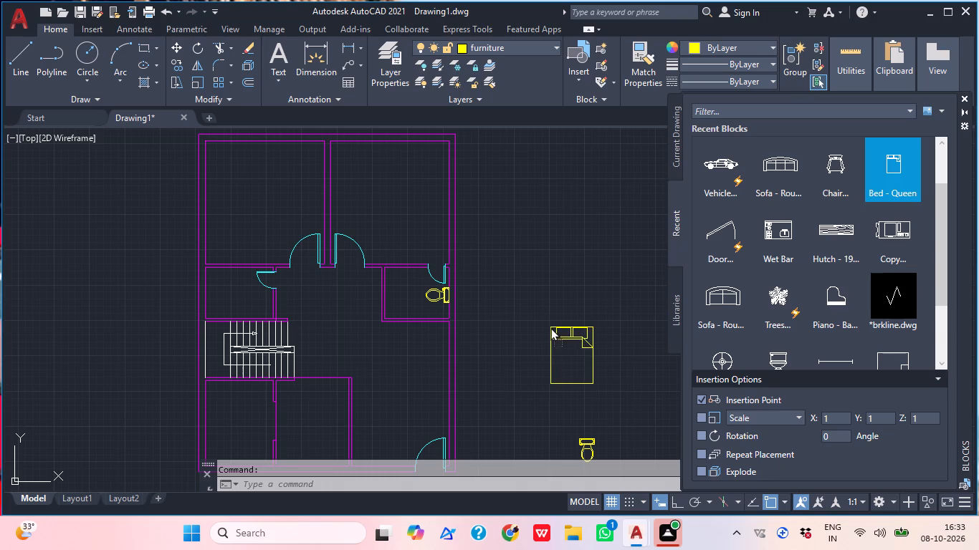
{"action": "left_click_drag", "start_coordinate": [550, 327], "coordinate": [549, 327]}
{"action": "key", "text": "Escape"}
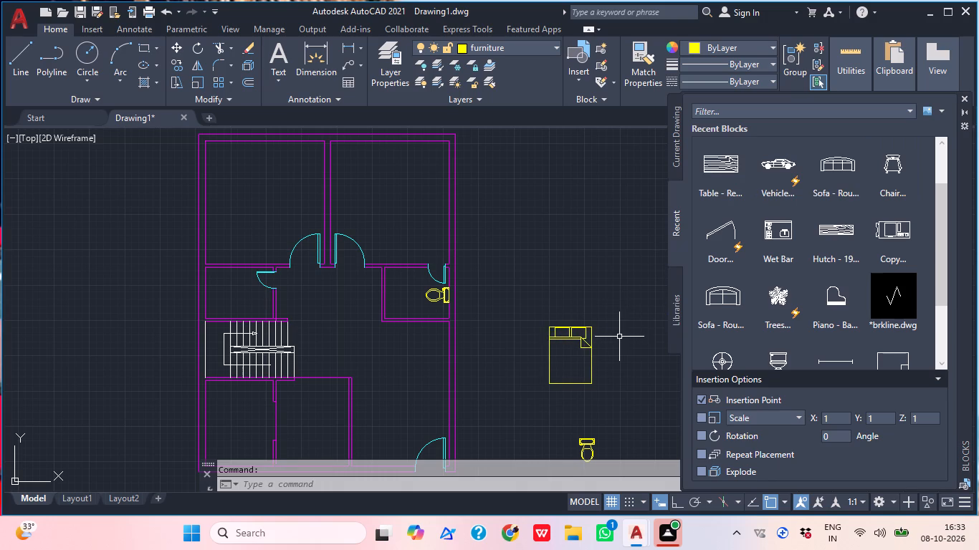
Rotate the queen bed 180° about a point near its pillows, with Ortho on, so its head faces south.
{"action": "left_click", "coordinate": [581, 357]}
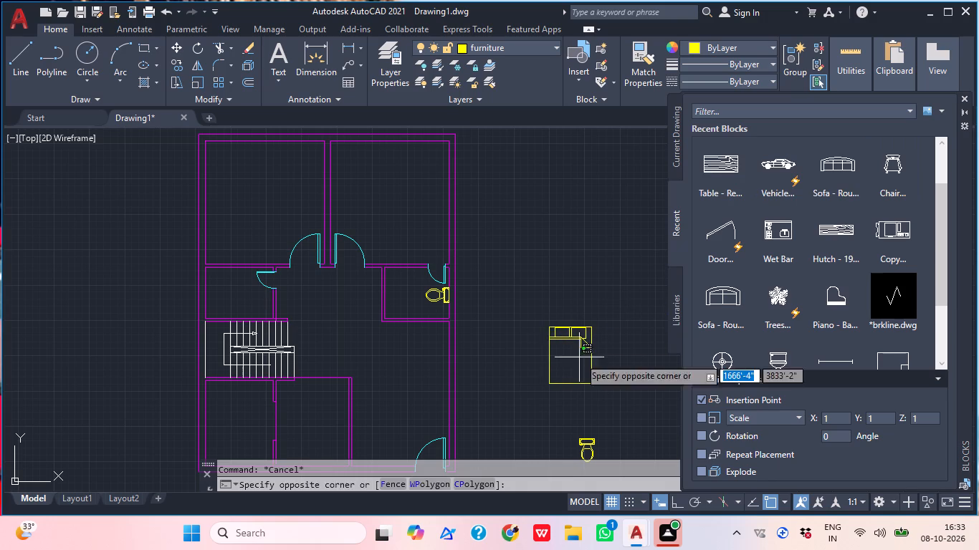
{"action": "left_click", "coordinate": [533, 337]}
{"action": "key", "text": "r"}
{"action": "type", "text": "o"}
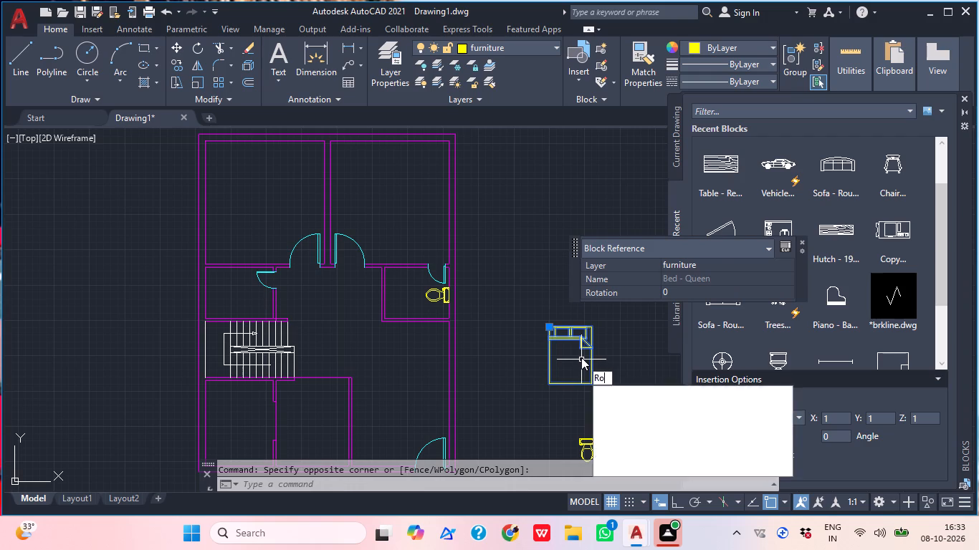
{"action": "key", "text": "space"}
{"action": "left_click", "coordinate": [571, 338]}
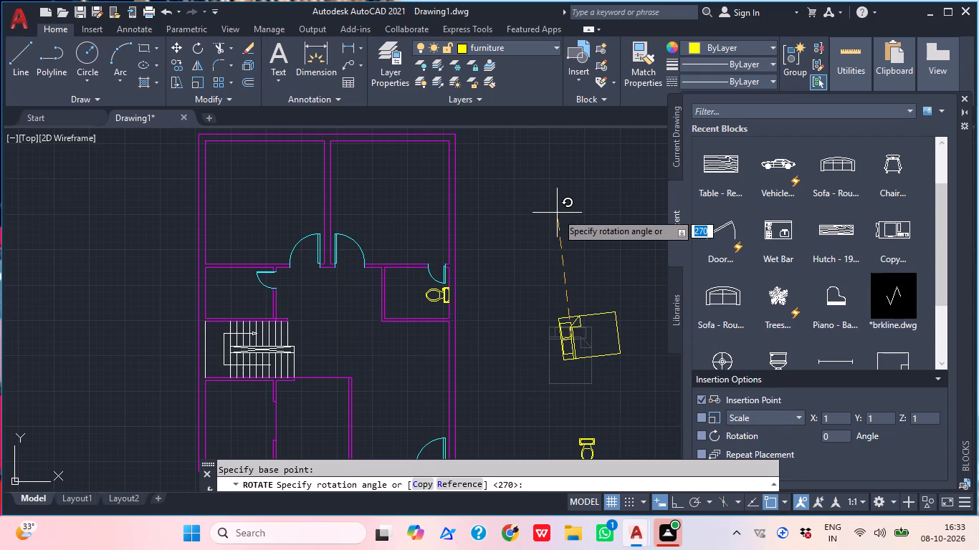
{"action": "left_click", "coordinate": [670, 503]}
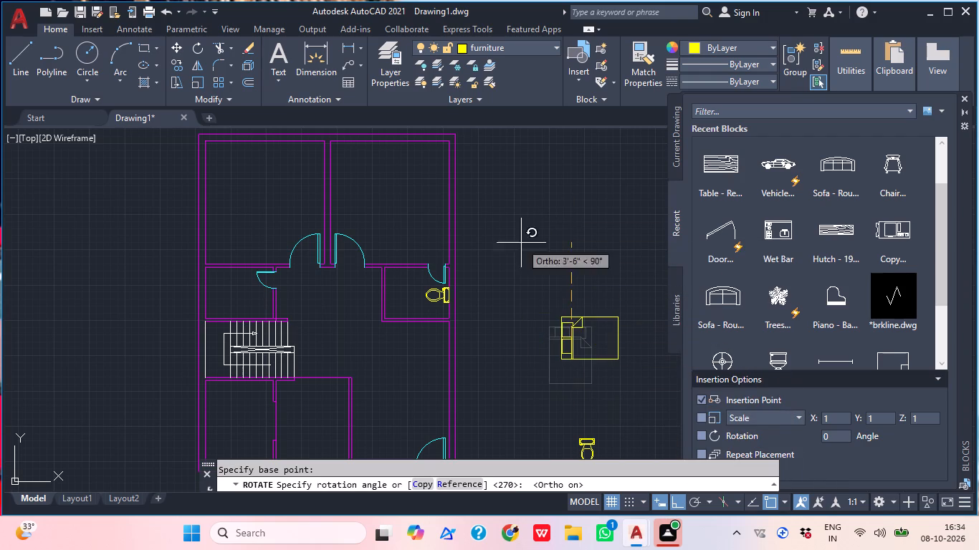
{"action": "left_click", "coordinate": [328, 329]}
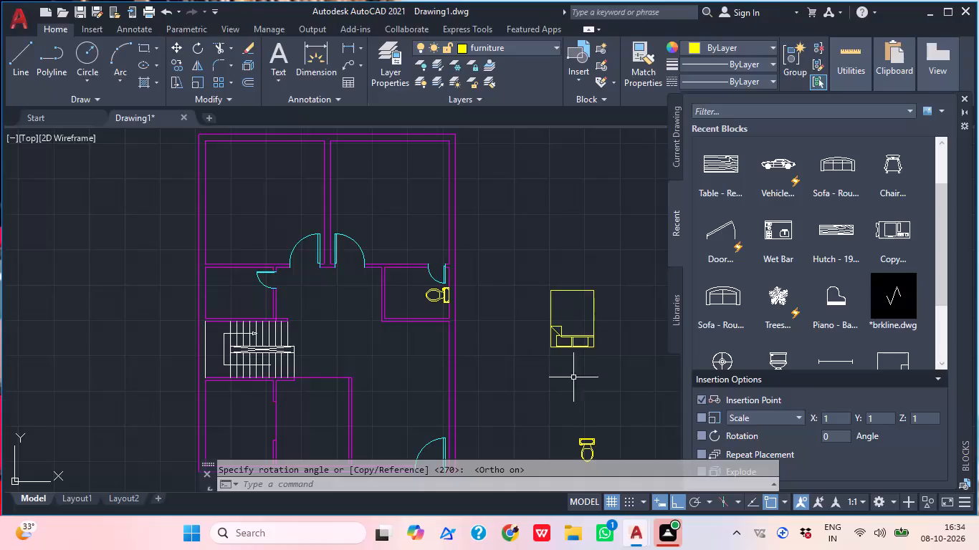
Copy the rotated queen bed by its head edge's midpoint onto the northwest bedroom's south wall, west of the door, with Ortho off.
{"action": "left_click", "coordinate": [591, 400]}
{"action": "left_click", "coordinate": [492, 307]}
{"action": "type", "text": "co"}
{"action": "key", "text": "space"}
{"action": "scroll", "coordinate": [563, 360], "scroll_direction": "up", "scroll_amount": 3}
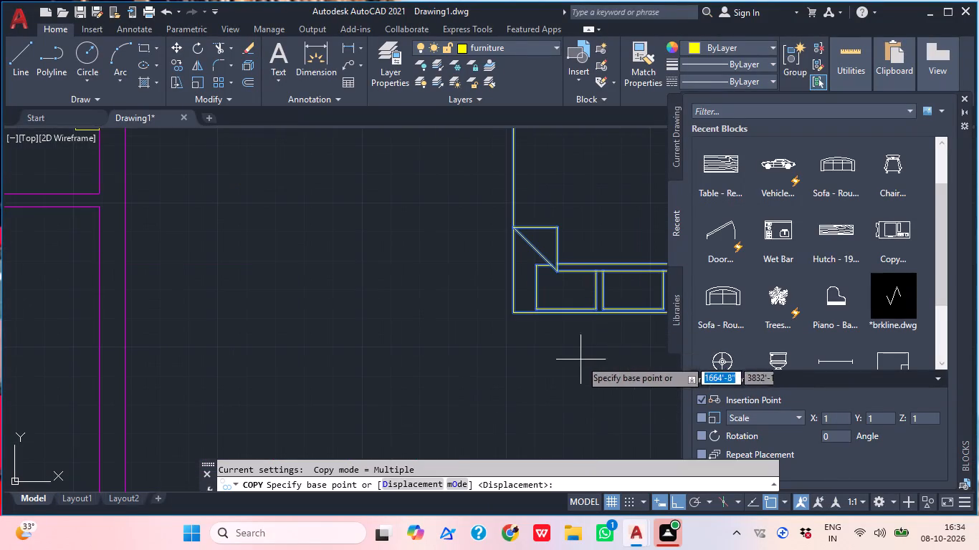
{"action": "left_click", "coordinate": [598, 313]}
{"action": "scroll", "coordinate": [596, 311], "scroll_direction": "down", "scroll_amount": 3}
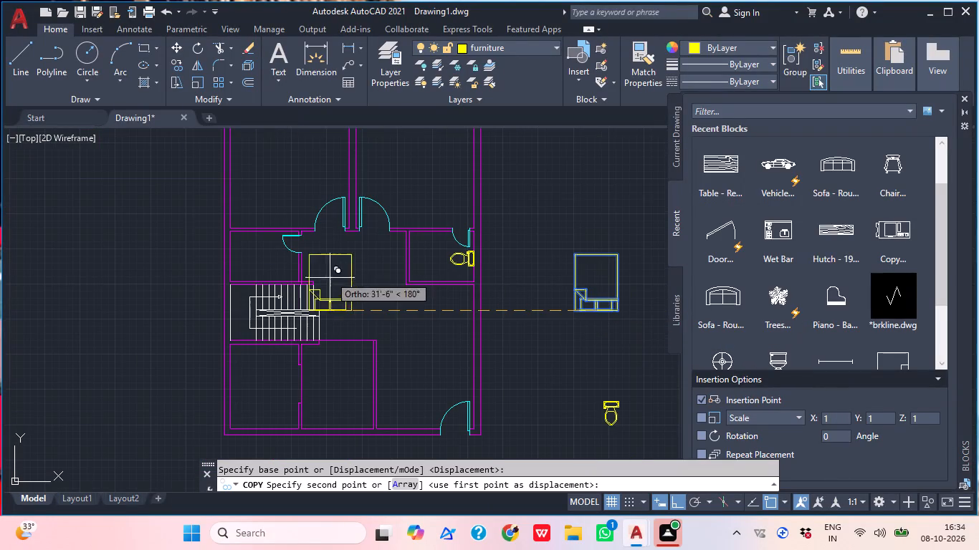
{"action": "left_click", "coordinate": [672, 503]}
{"action": "scroll", "coordinate": [506, 332], "scroll_direction": "down", "scroll_amount": 1}
{"action": "middle_click_drag", "start_coordinate": [504, 332], "coordinate": [554, 391]}
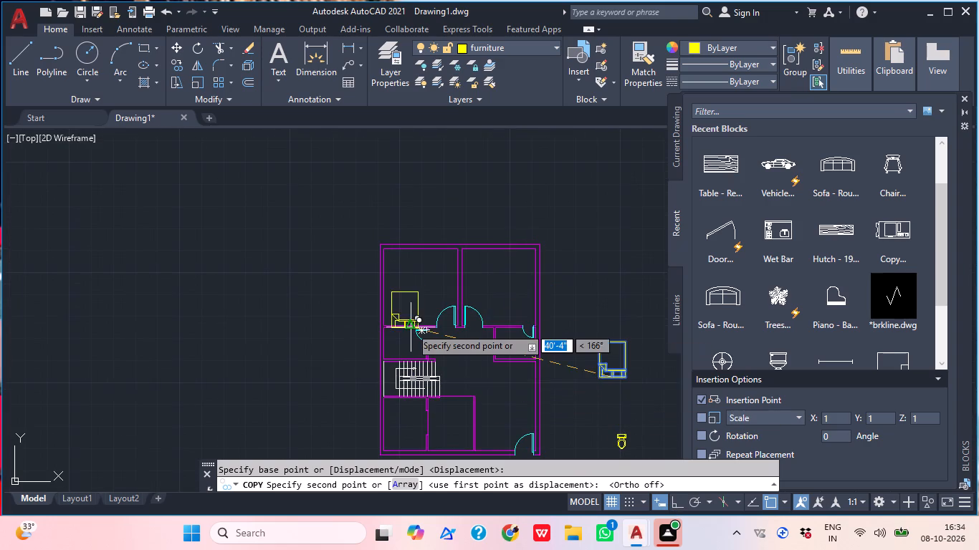
{"action": "scroll", "coordinate": [416, 310], "scroll_direction": "up", "scroll_amount": 3}
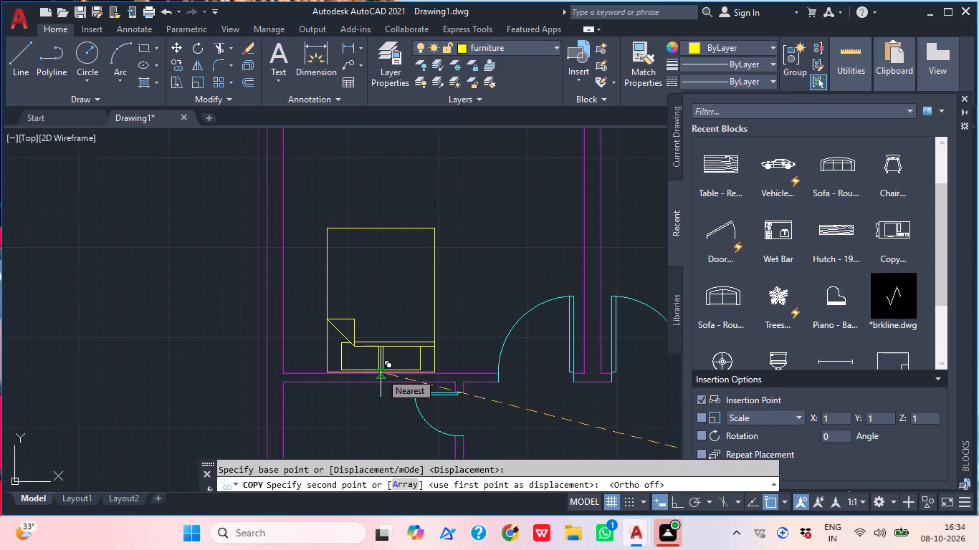
{"action": "left_click", "coordinate": [383, 365]}
Place another copy of the queen bed against the northeast bedroom's south wall, between its two doors.
{"action": "scroll", "coordinate": [409, 342], "scroll_direction": "down", "scroll_amount": 2}
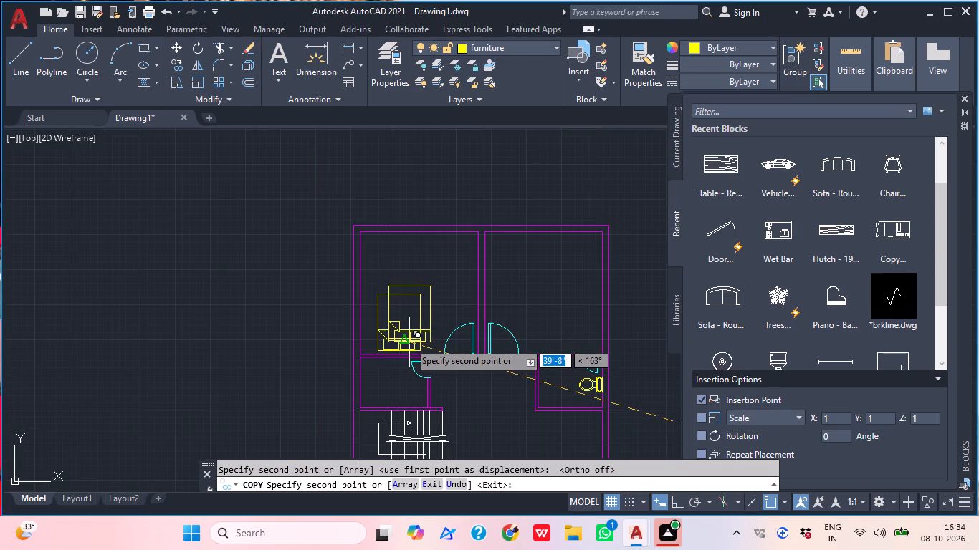
{"action": "middle_click_drag", "start_coordinate": [504, 334], "coordinate": [386, 334]}
{"action": "scroll", "coordinate": [380, 334], "scroll_direction": "down", "scroll_amount": 1}
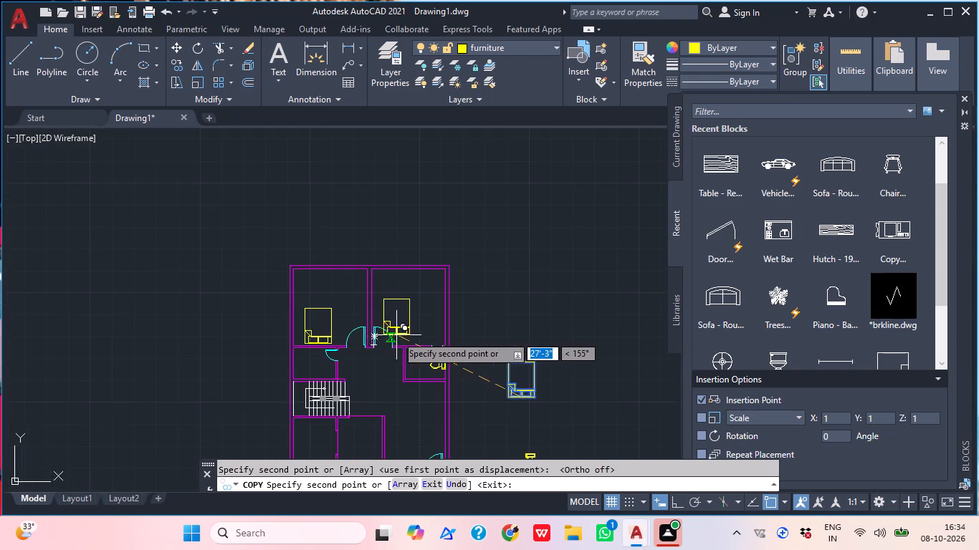
{"action": "scroll", "coordinate": [459, 339], "scroll_direction": "up", "scroll_amount": 2}
{"action": "scroll", "coordinate": [340, 357], "scroll_direction": "up", "scroll_amount": 1}
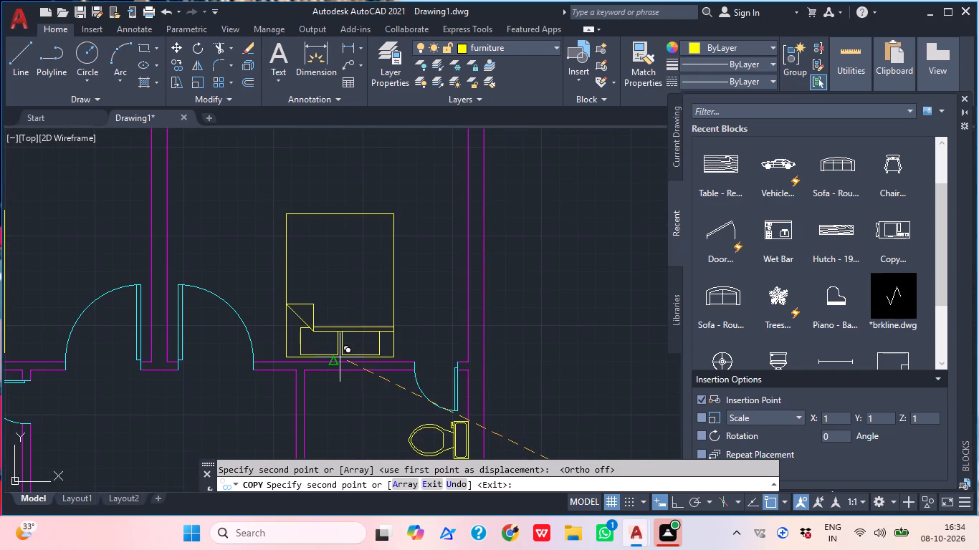
{"action": "left_click", "coordinate": [340, 356]}
{"action": "scroll", "coordinate": [409, 312], "scroll_direction": "down", "scroll_amount": 3}
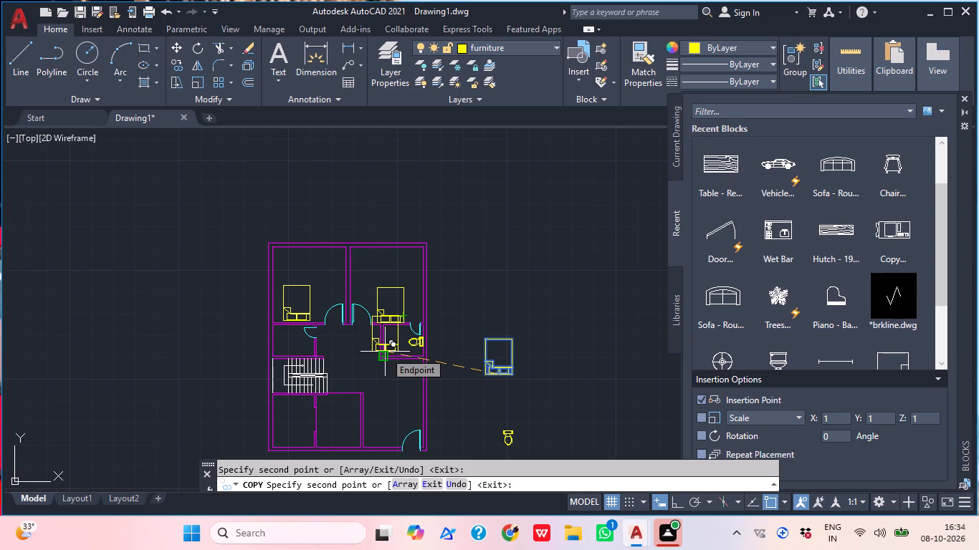
{"action": "key", "text": "Escape"}
Draw a wardrobe rectangle about 2'-6" wide and 6'-5" long in the northeast bedroom's northwest corner.
{"action": "type", "text": "rec"}
{"action": "key", "text": "space"}
{"action": "scroll", "coordinate": [376, 256], "scroll_direction": "up", "scroll_amount": 3}
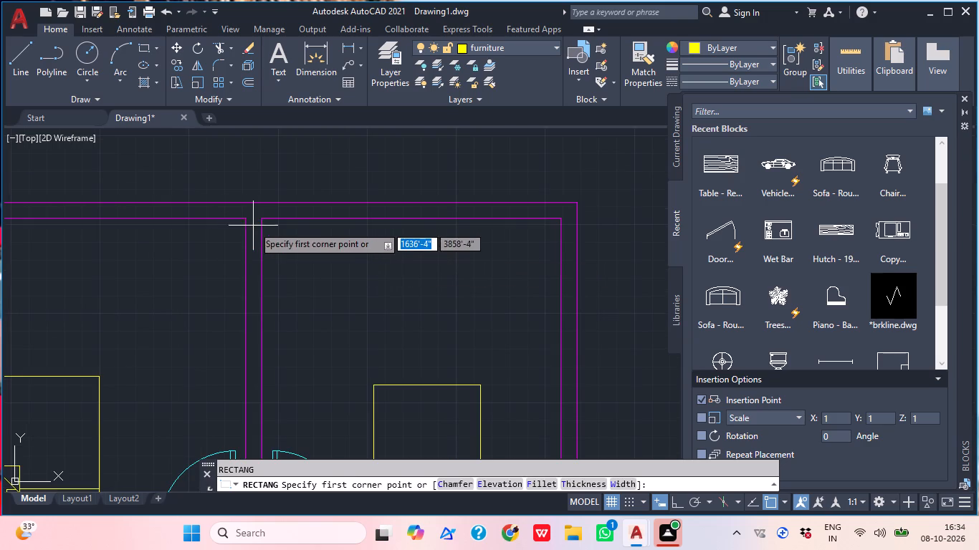
{"action": "left_click", "coordinate": [261, 221]}
{"action": "middle_click_drag", "start_coordinate": [324, 375], "coordinate": [331, 359]}
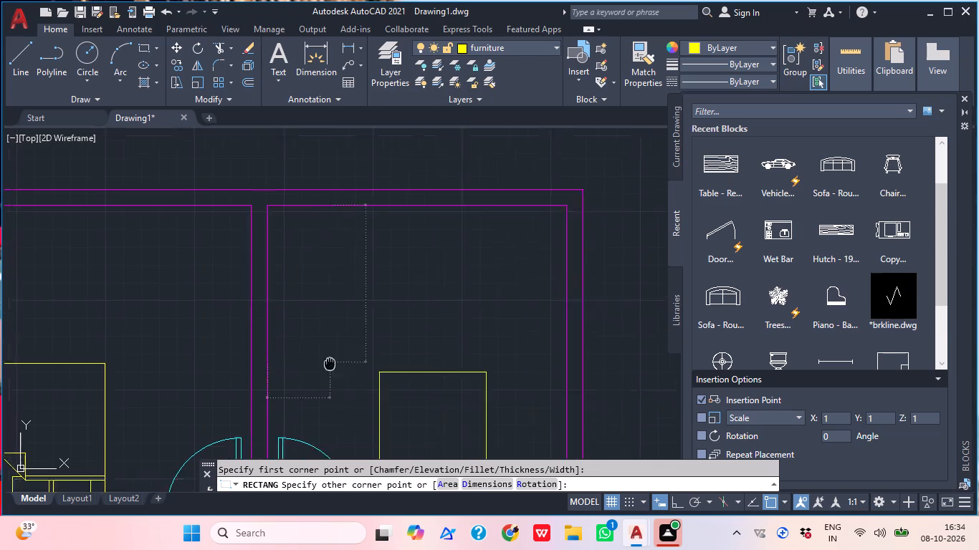
{"action": "middle_click_drag", "start_coordinate": [331, 359], "coordinate": [360, 314]}
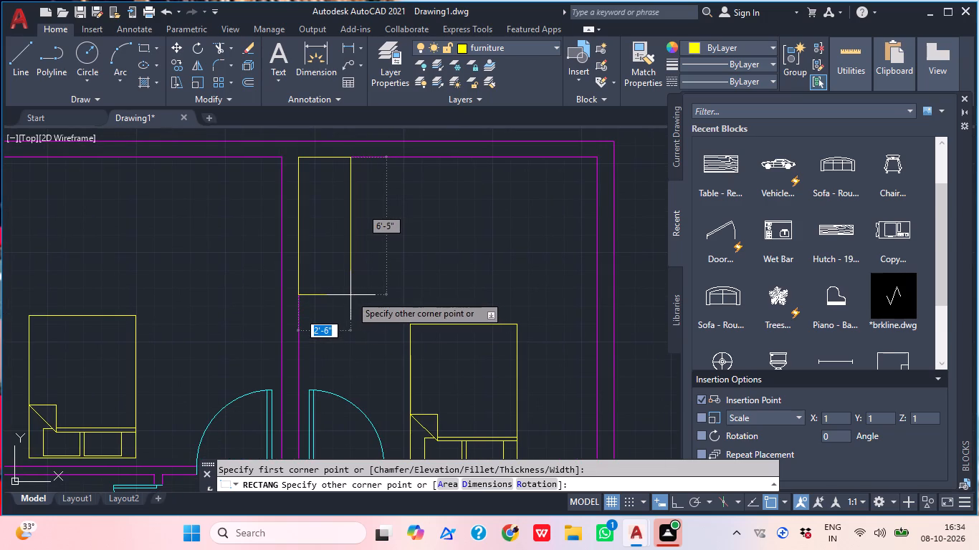
{"action": "left_click", "coordinate": [350, 295]}
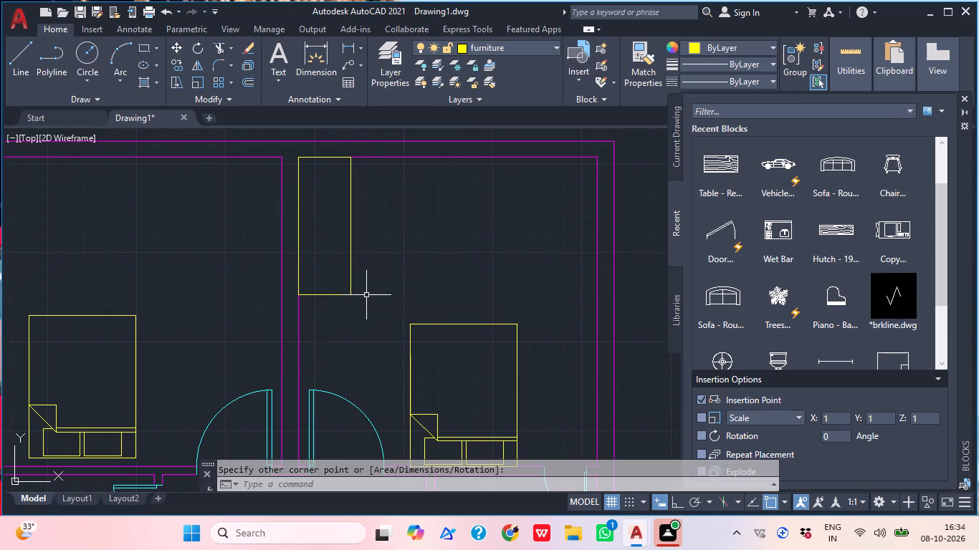
Draw two horizontal lines across the wardrobe rectangle with Ortho on, dividing it into three compartments.
{"action": "type", "text": "l"}
{"action": "key", "text": "space"}
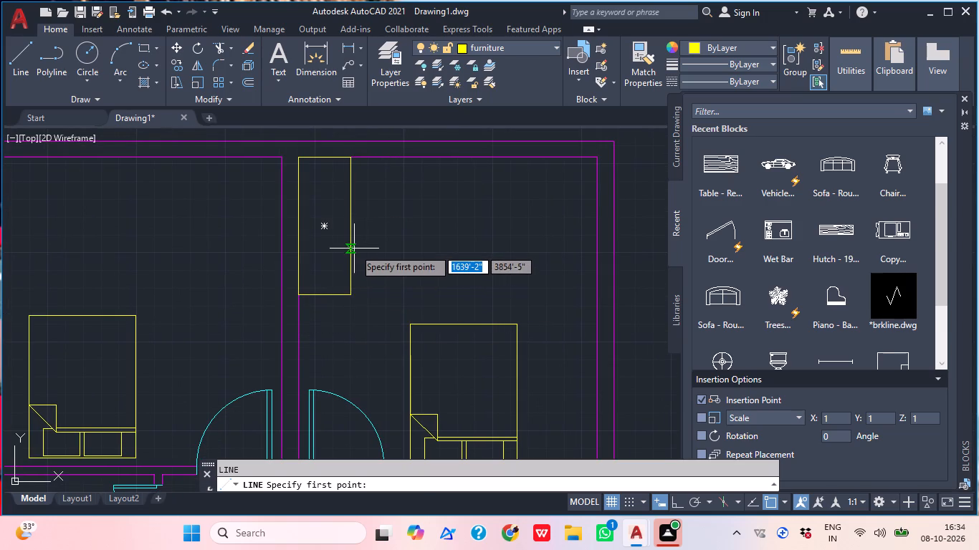
{"action": "left_click", "coordinate": [352, 253]}
{"action": "scroll", "coordinate": [263, 259], "scroll_direction": "up", "scroll_amount": 1}
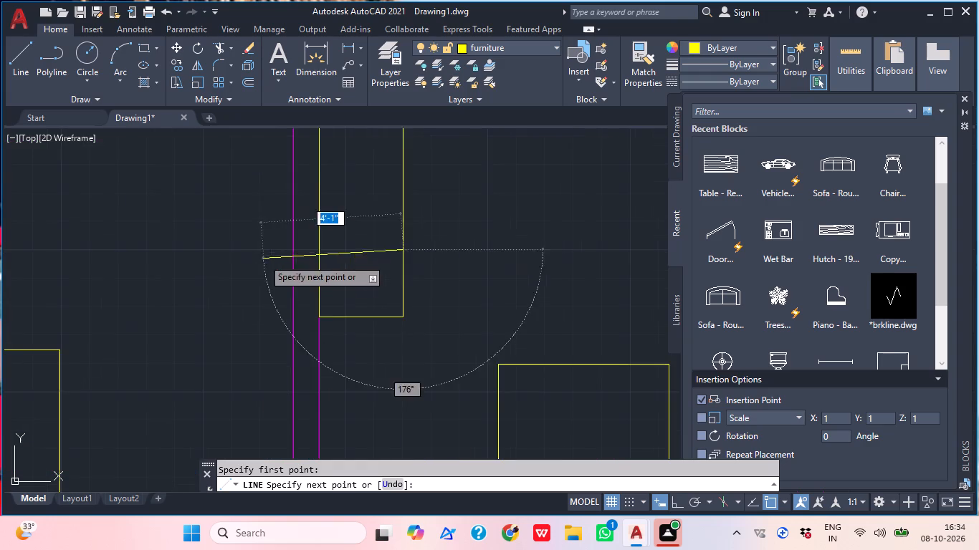
{"action": "left_click", "coordinate": [682, 505]}
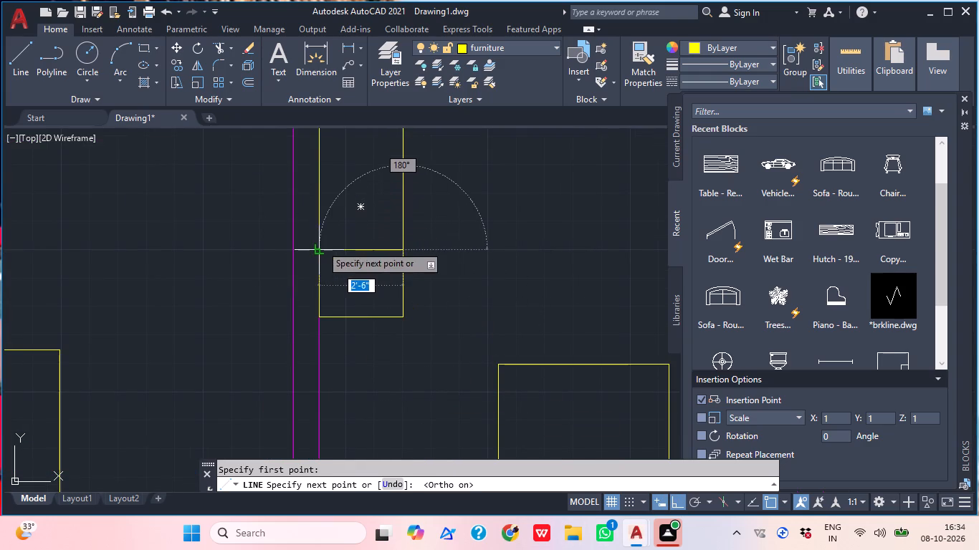
{"action": "left_click", "coordinate": [321, 245]}
{"action": "key", "text": "Escape"}
{"action": "middle_click_drag", "start_coordinate": [457, 332], "coordinate": [406, 390]}
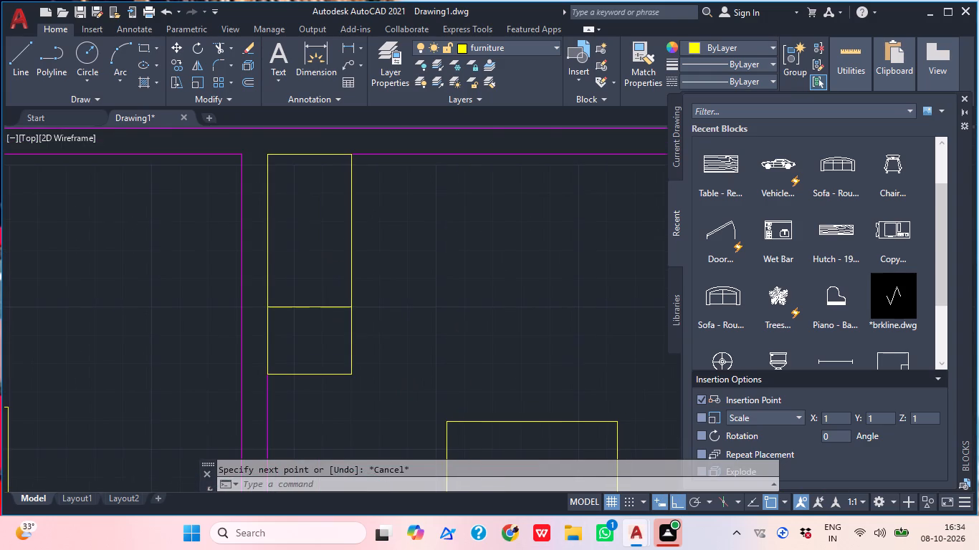
{"action": "type", "text": "l"}
{"action": "key", "text": "space"}
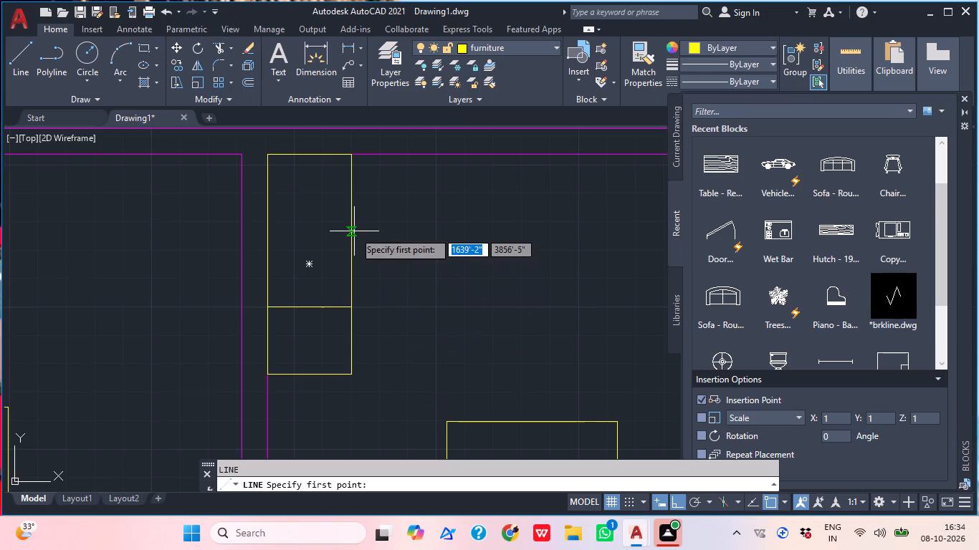
{"action": "left_click", "coordinate": [354, 226]}
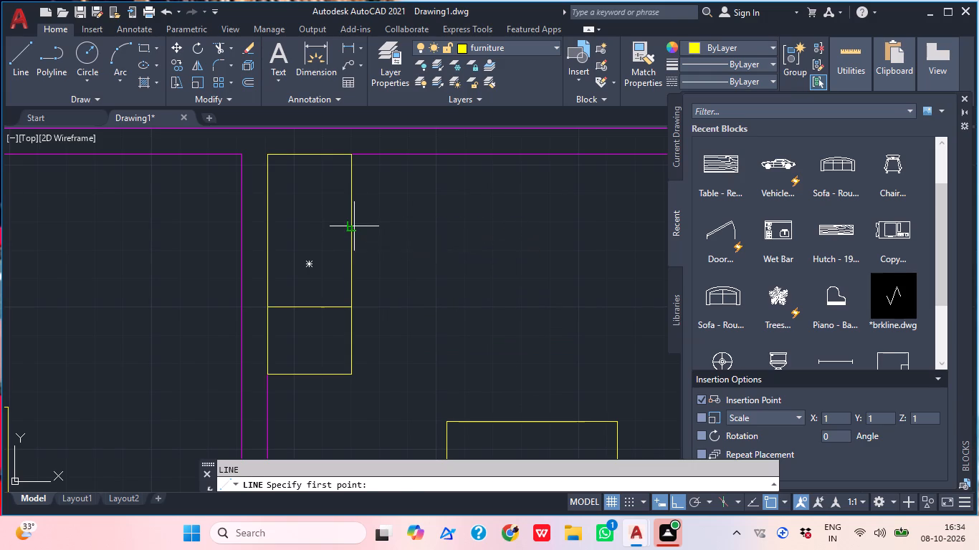
{"action": "left_click", "coordinate": [267, 222]}
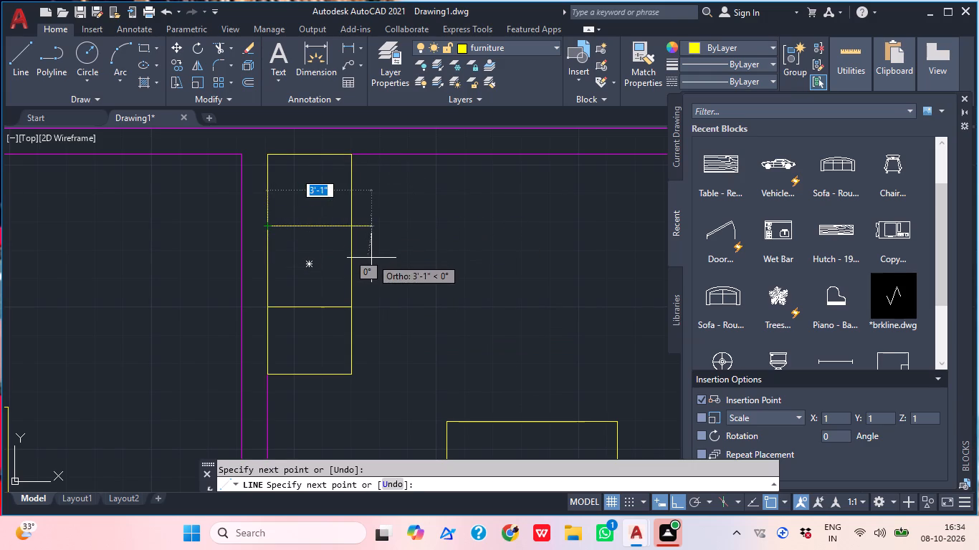
{"action": "key", "text": "Escape"}
Offset the wardrobe rectangle 2" inward.
{"action": "key", "text": "o"}
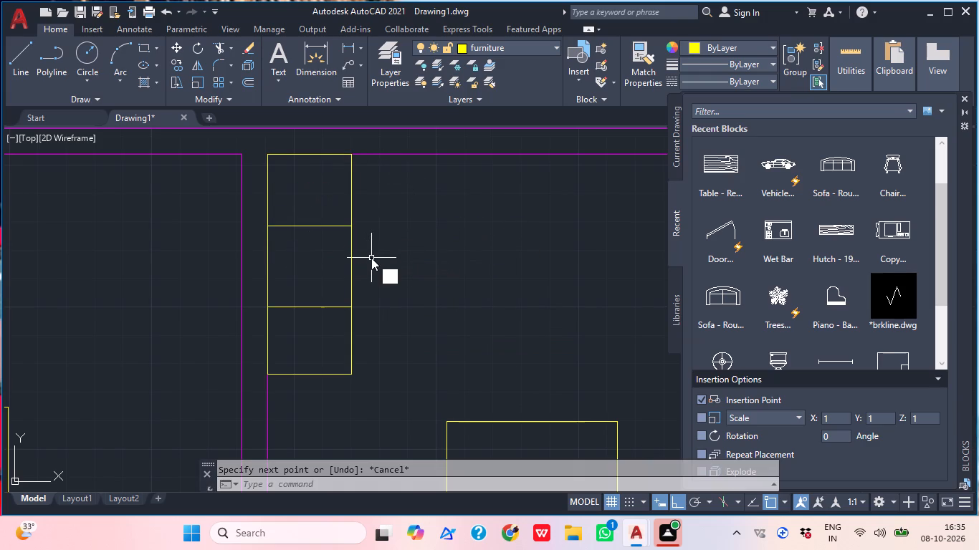
{"action": "key", "text": "Return"}
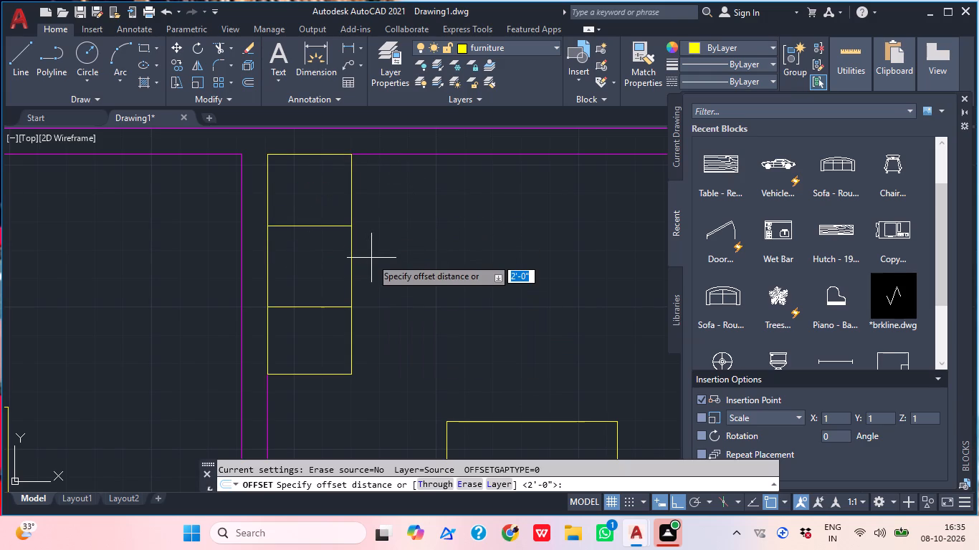
{"action": "type", "text": "2\""}
{"action": "key", "text": "Return"}
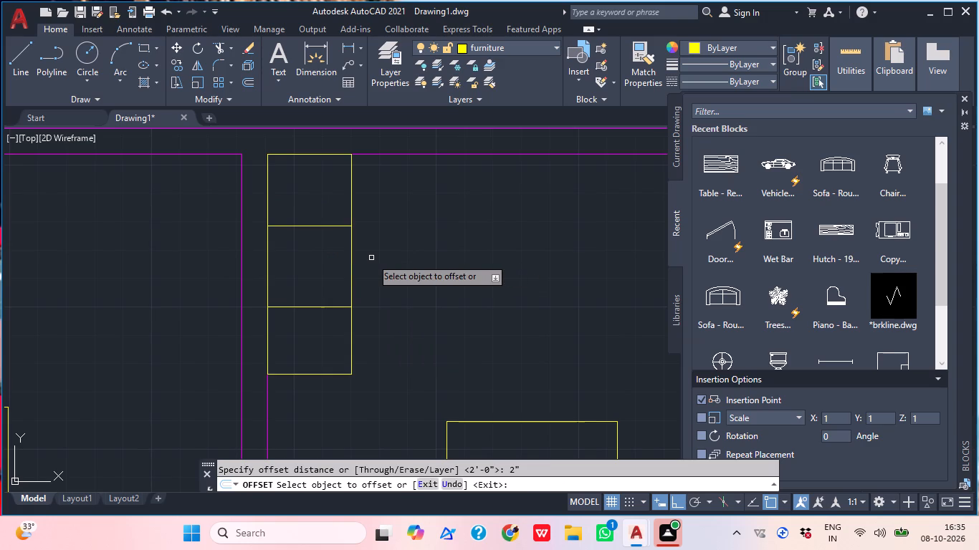
{"action": "left_click", "coordinate": [353, 199]}
{"action": "left_click", "coordinate": [307, 216]}
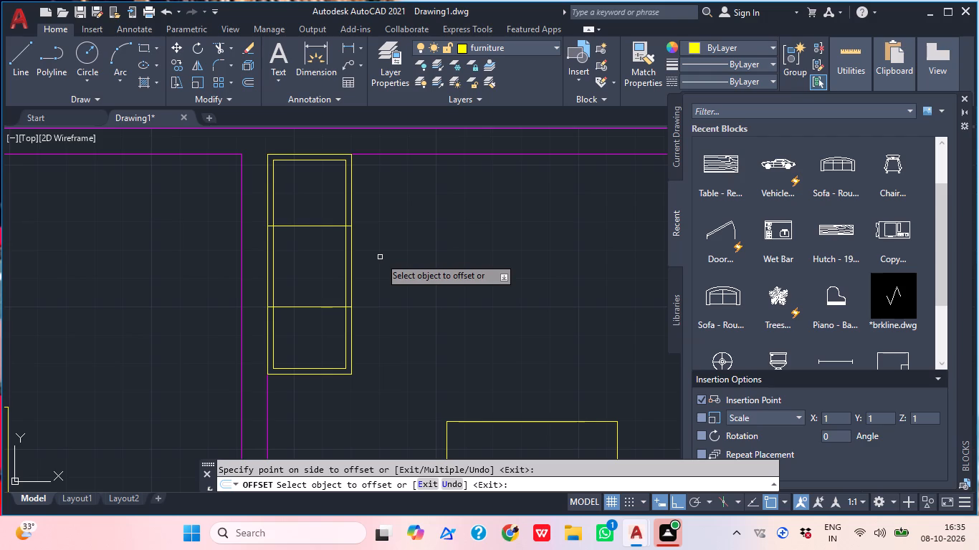
{"action": "key", "text": "Escape"}
Trim away the south edge of the wardrobe's inner rectangle.
{"action": "type", "text": "tr"}
{"action": "key", "text": "space"}
{"action": "scroll", "coordinate": [323, 373], "scroll_direction": "up", "scroll_amount": 2}
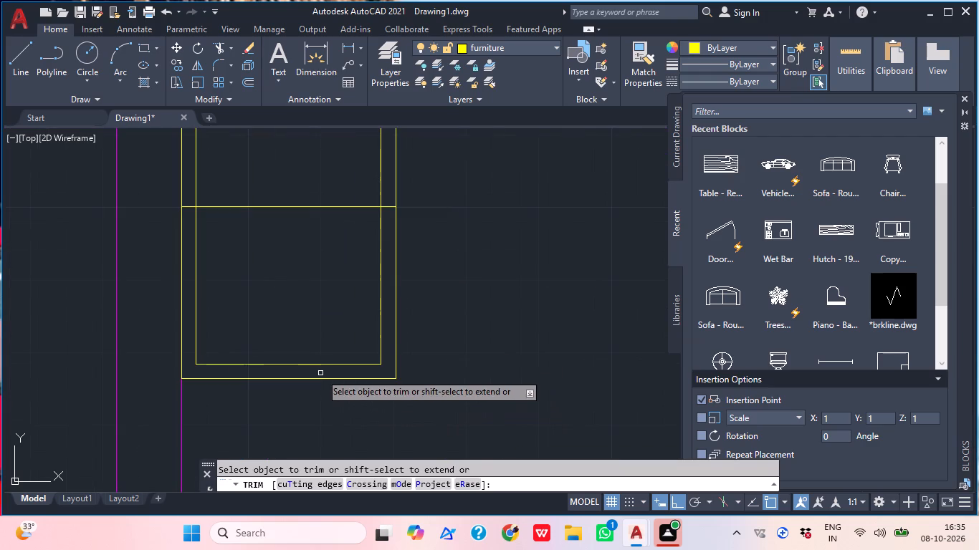
{"action": "left_click", "coordinate": [320, 373]}
{"action": "left_click", "coordinate": [297, 345]}
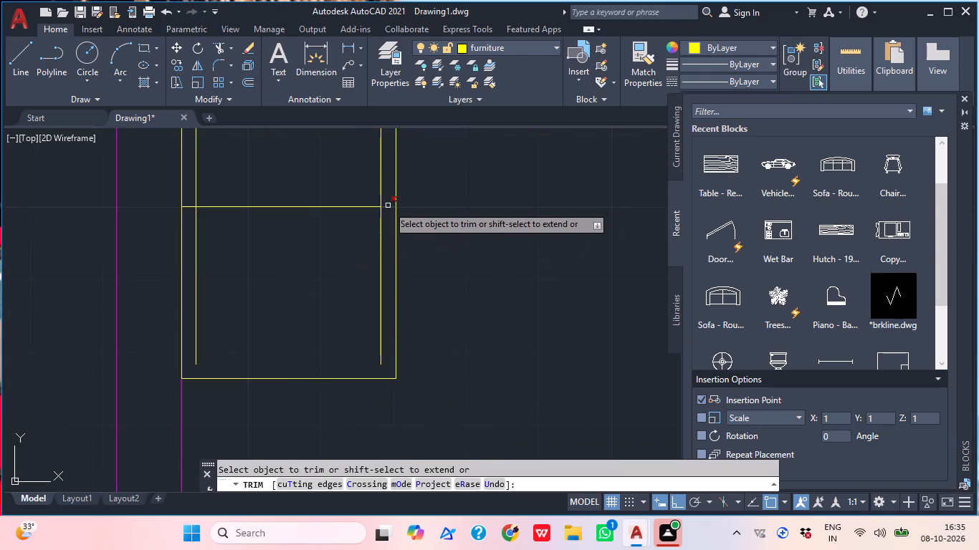
Trim the ends of both divider lines where they cross the gap between the wardrobe's inner and outer outlines.
{"action": "left_click", "coordinate": [388, 206]}
{"action": "middle_click_drag", "start_coordinate": [384, 207], "coordinate": [424, 400]}
{"action": "left_click", "coordinate": [424, 193]}
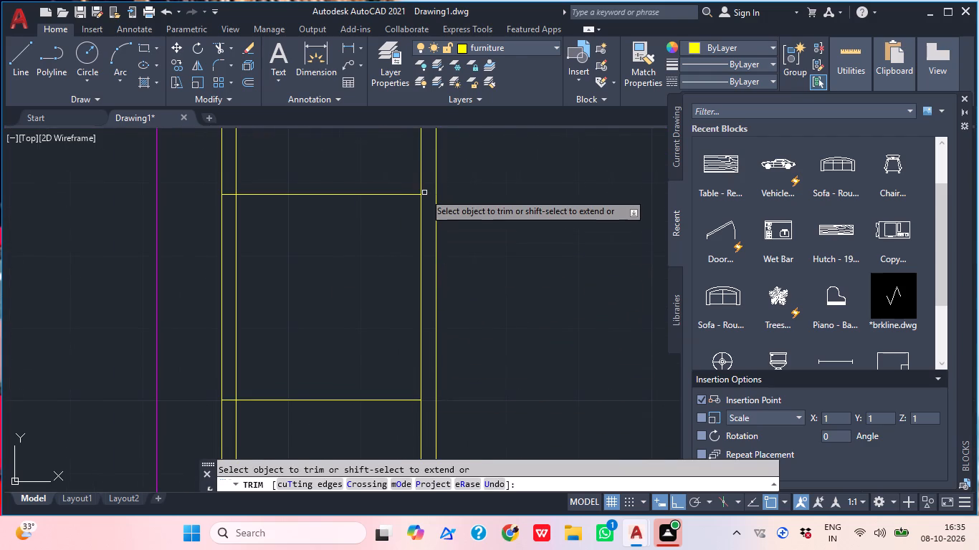
{"action": "scroll", "coordinate": [424, 193], "scroll_direction": "down", "scroll_amount": 5}
{"action": "scroll", "coordinate": [412, 155], "scroll_direction": "up", "scroll_amount": 2}
{"action": "scroll", "coordinate": [367, 233], "scroll_direction": "up", "scroll_amount": 3}
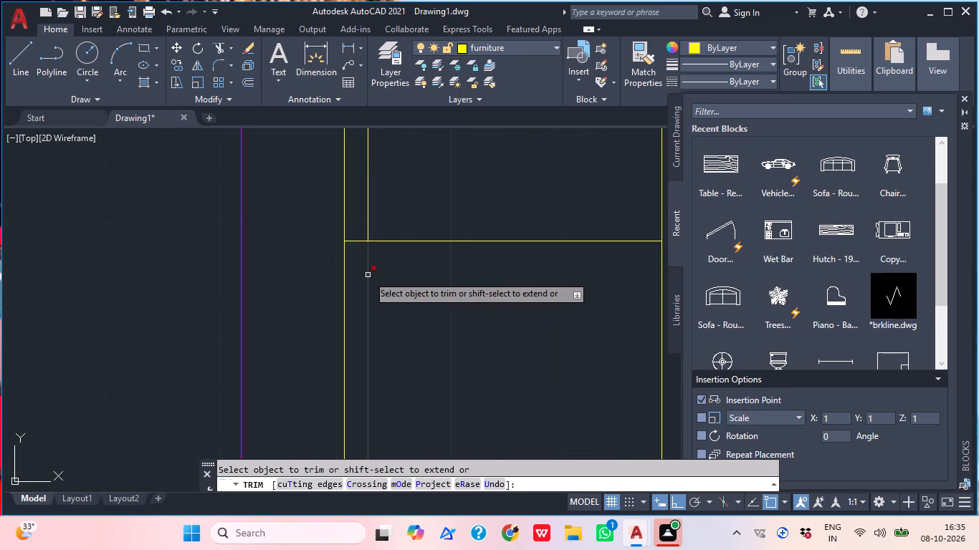
{"action": "left_click", "coordinate": [355, 241]}
{"action": "scroll", "coordinate": [366, 249], "scroll_direction": "down", "scroll_amount": 1}
{"action": "middle_click_drag", "start_coordinate": [397, 299], "coordinate": [403, 37]}
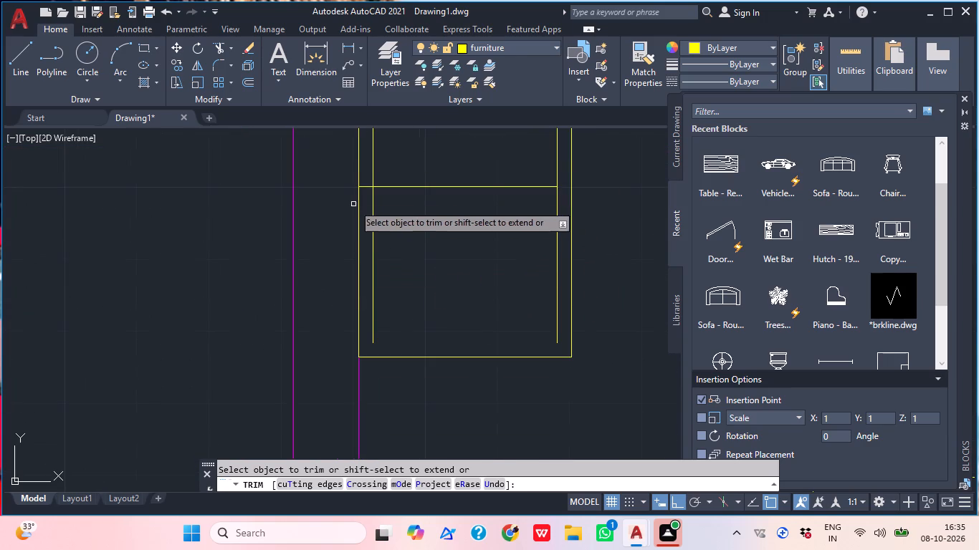
{"action": "left_click", "coordinate": [366, 188]}
{"action": "key", "text": "Escape"}
Extend the wardrobe's two inner side lines south to meet the outer rectangle's south edge.
{"action": "type", "text": "ex"}
{"action": "key", "text": "space"}
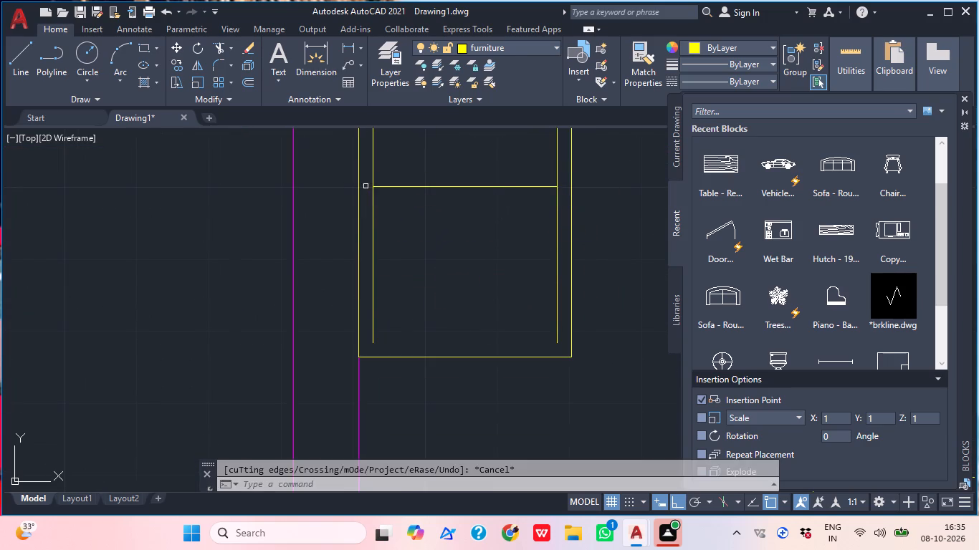
{"action": "left_click", "coordinate": [369, 264]}
{"action": "left_click", "coordinate": [374, 265]}
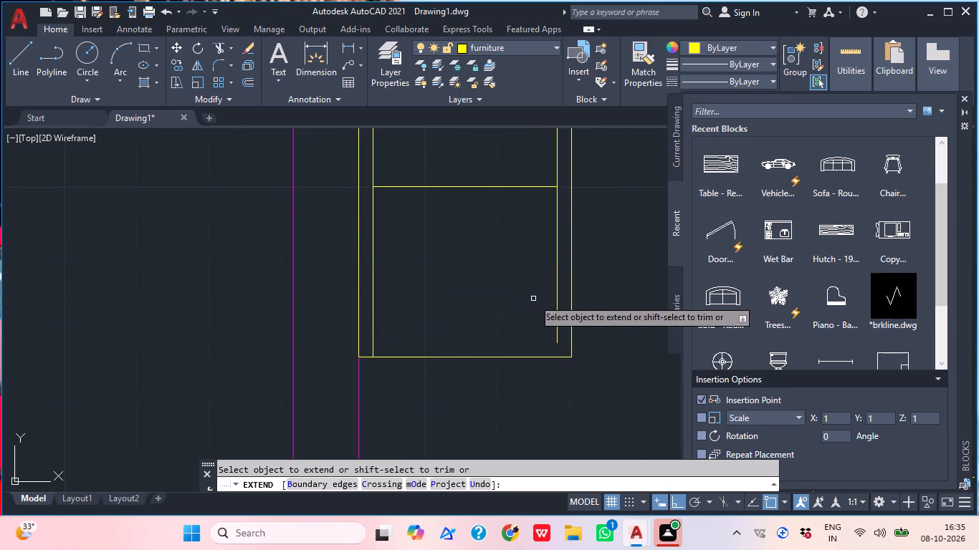
{"action": "left_click", "coordinate": [552, 285]}
{"action": "left_click", "coordinate": [559, 278]}
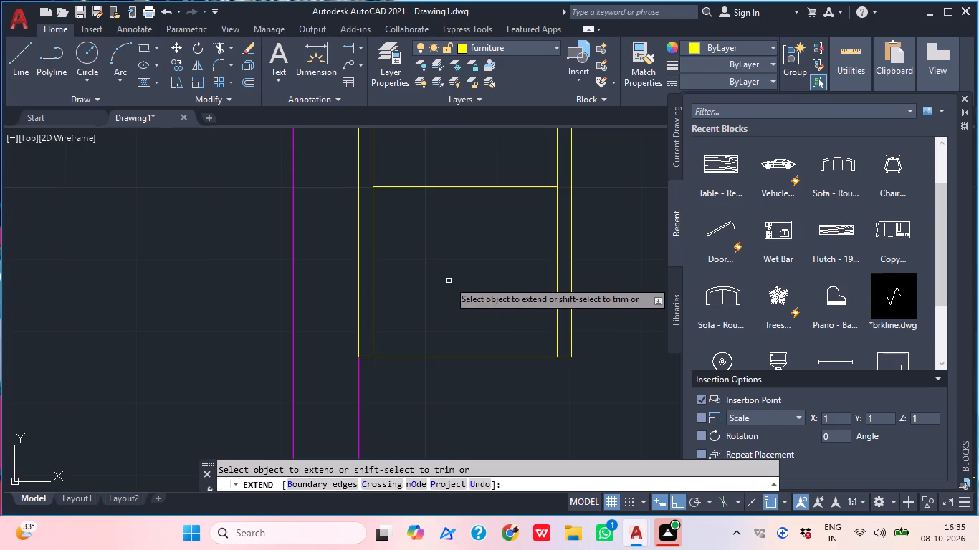
{"action": "key", "text": "Escape"}
Mirror the complete wardrobe across the midpoint of the wall between the two bedrooms, keeping the original.
{"action": "scroll", "coordinate": [451, 282], "scroll_direction": "down", "scroll_amount": 3}
{"action": "middle_click_drag", "start_coordinate": [451, 282], "coordinate": [425, 356]}
{"action": "left_click", "coordinate": [472, 402]}
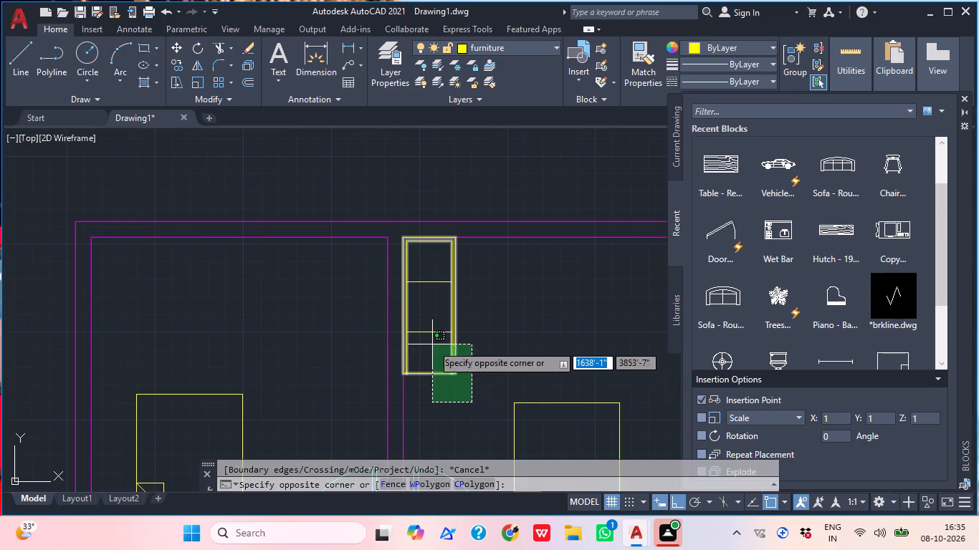
{"action": "scroll", "coordinate": [395, 235], "scroll_direction": "up", "scroll_amount": 2}
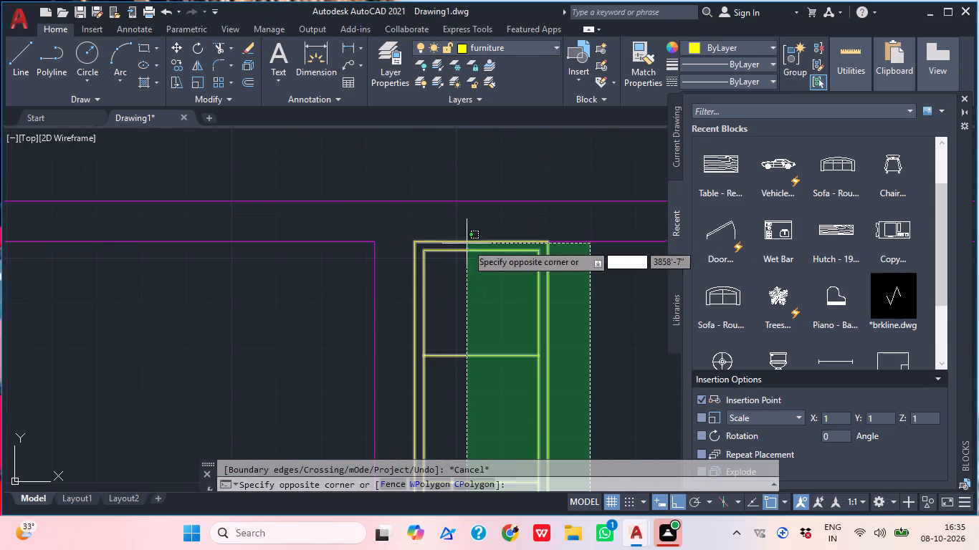
{"action": "left_click", "coordinate": [419, 247]}
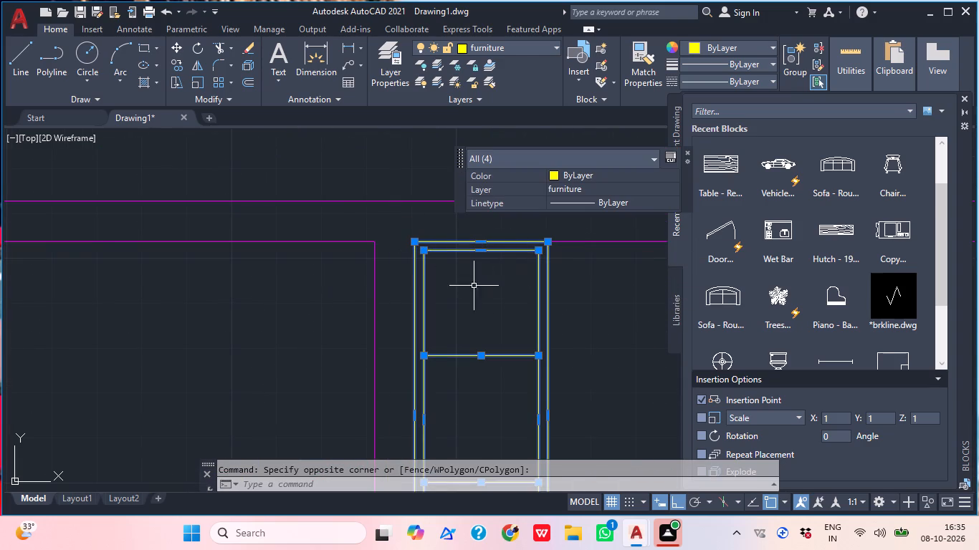
{"action": "middle_click_drag", "start_coordinate": [436, 226], "coordinate": [429, 198]}
{"action": "scroll", "coordinate": [516, 398], "scroll_direction": "down", "scroll_amount": 2}
{"action": "middle_click_drag", "start_coordinate": [514, 400], "coordinate": [497, 382]}
{"action": "type", "text": "mi"}
{"action": "key", "text": "space"}
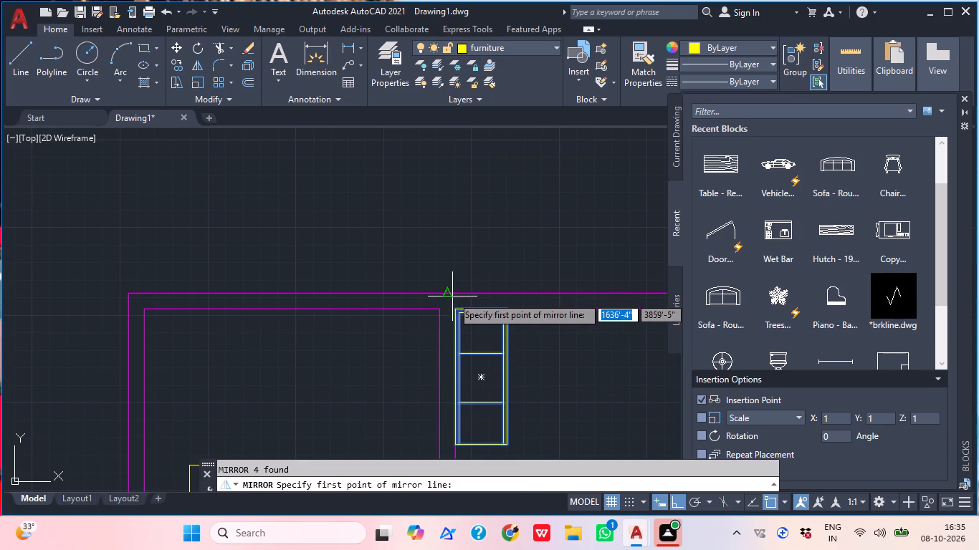
{"action": "left_click", "coordinate": [449, 292]}
{"action": "left_click", "coordinate": [424, 240]}
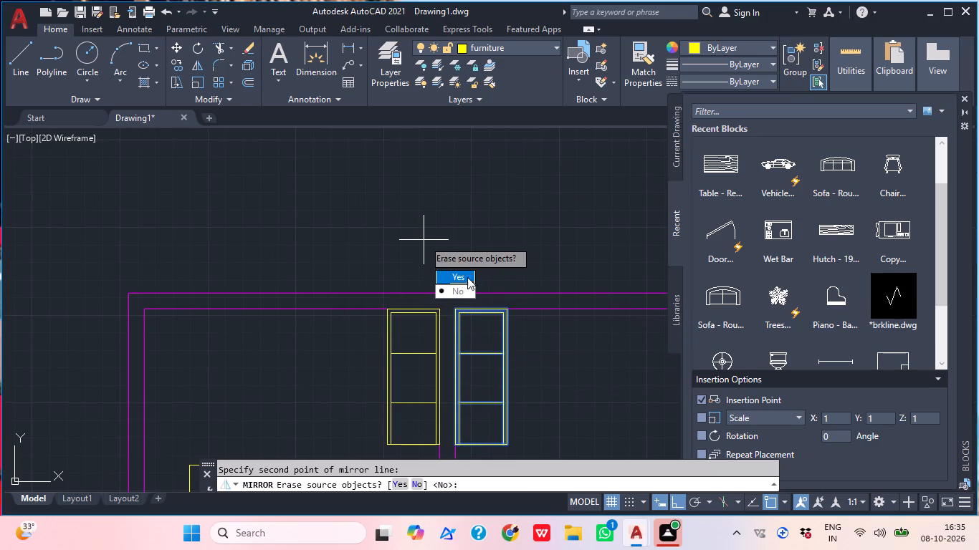
{"action": "left_click", "coordinate": [462, 291]}
Copy the toilet from the east bathroom into the west bathroom, using the rooms' inner southeast corners as reference points.
{"action": "middle_click_drag", "start_coordinate": [478, 307], "coordinate": [449, 250]}
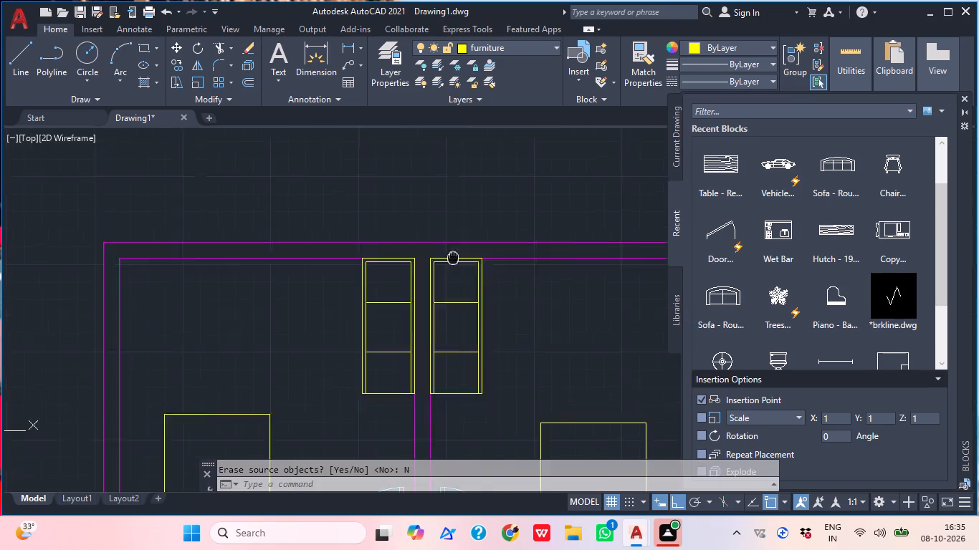
{"action": "middle_click_drag", "start_coordinate": [449, 250], "coordinate": [438, 226]}
{"action": "scroll", "coordinate": [452, 342], "scroll_direction": "down", "scroll_amount": 1}
{"action": "middle_click_drag", "start_coordinate": [452, 257], "coordinate": [454, 181]}
{"action": "scroll", "coordinate": [464, 208], "scroll_direction": "down", "scroll_amount": 1}
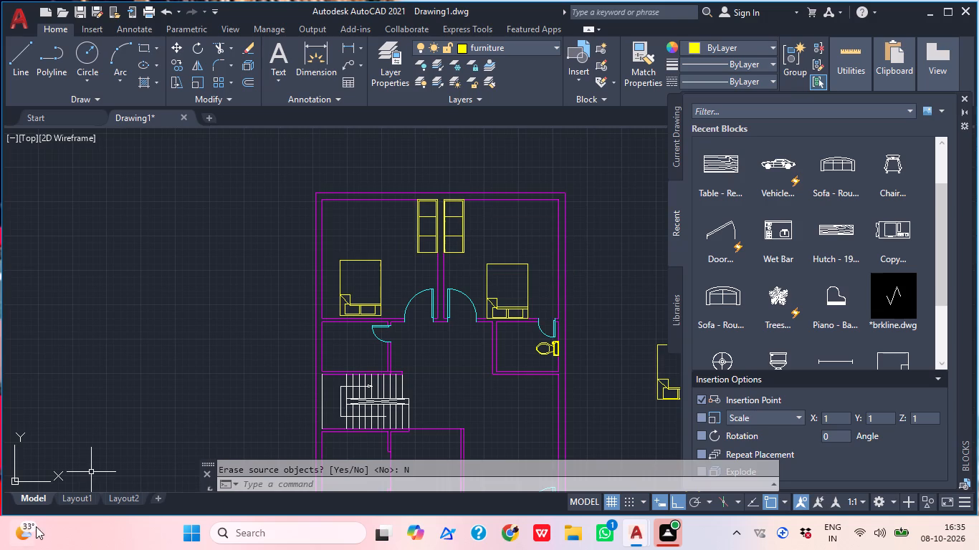
{"action": "middle_click_drag", "start_coordinate": [424, 357], "coordinate": [401, 294]}
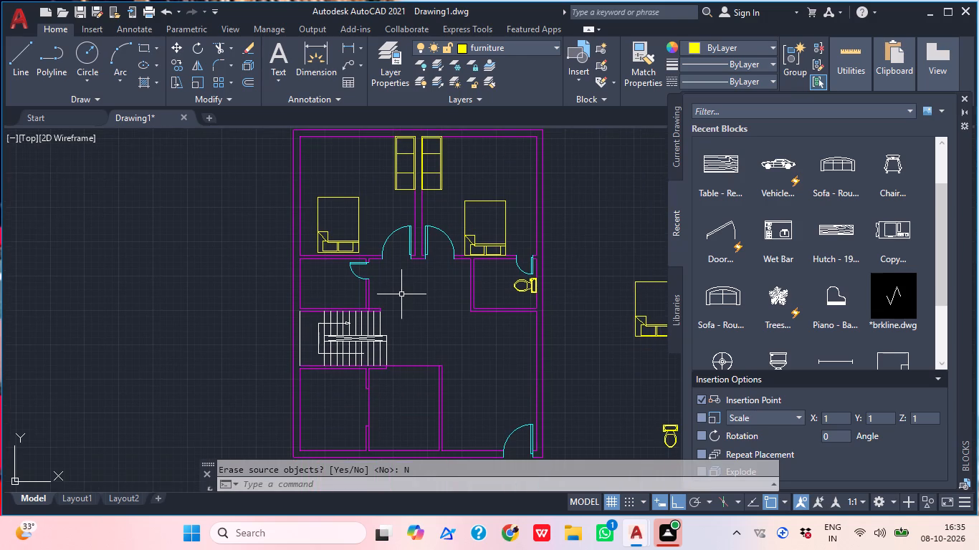
{"action": "scroll", "coordinate": [560, 295], "scroll_direction": "up", "scroll_amount": 2}
{"action": "left_click", "coordinate": [507, 303]}
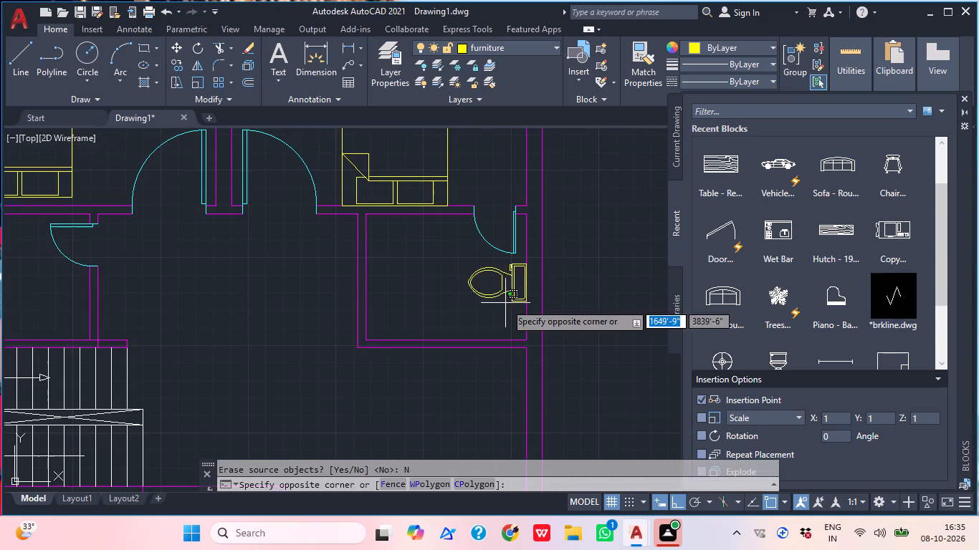
{"action": "left_click", "coordinate": [454, 293]}
{"action": "type", "text": "co"}
{"action": "key", "text": "space"}
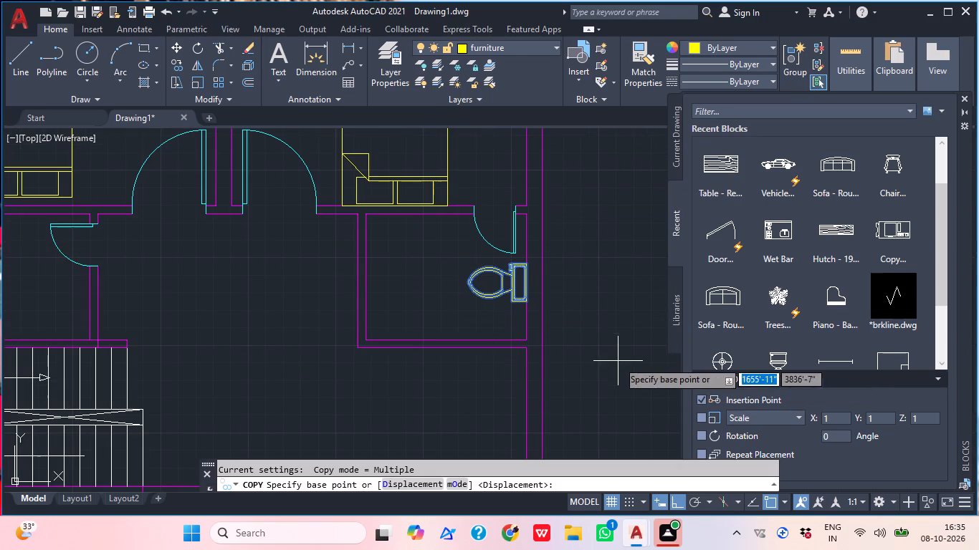
{"action": "left_click", "coordinate": [525, 342]}
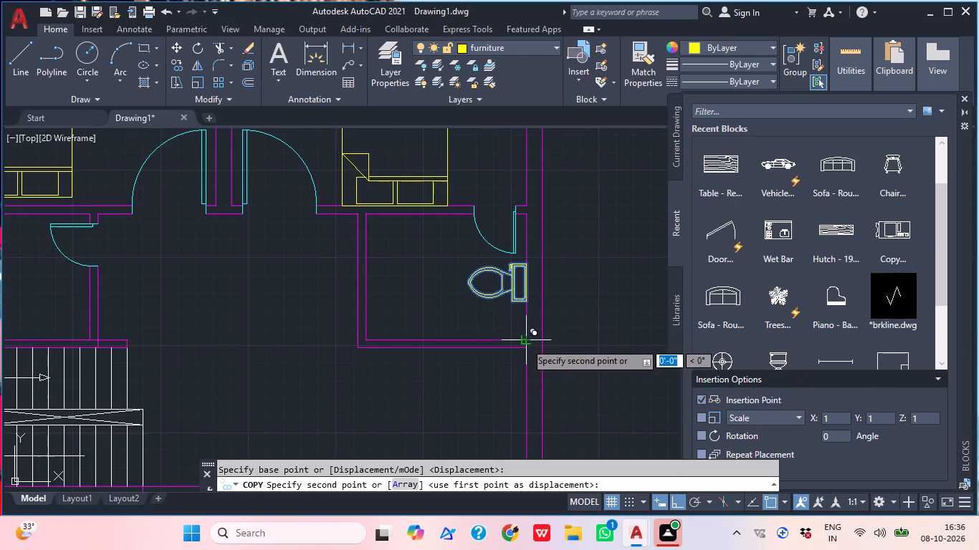
{"action": "scroll", "coordinate": [643, 316], "scroll_direction": "down", "scroll_amount": 3}
{"action": "scroll", "coordinate": [486, 326], "scroll_direction": "up", "scroll_amount": 3}
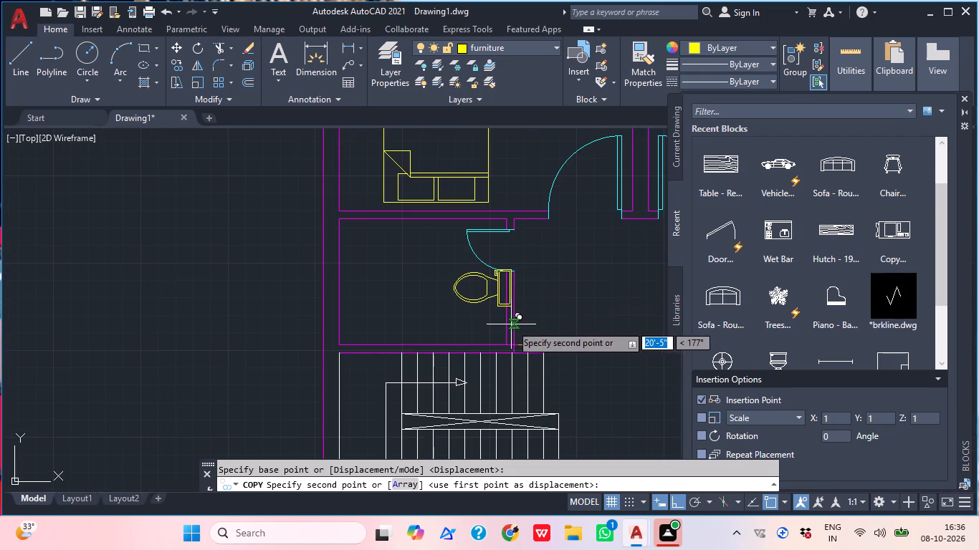
{"action": "left_click", "coordinate": [505, 350]}
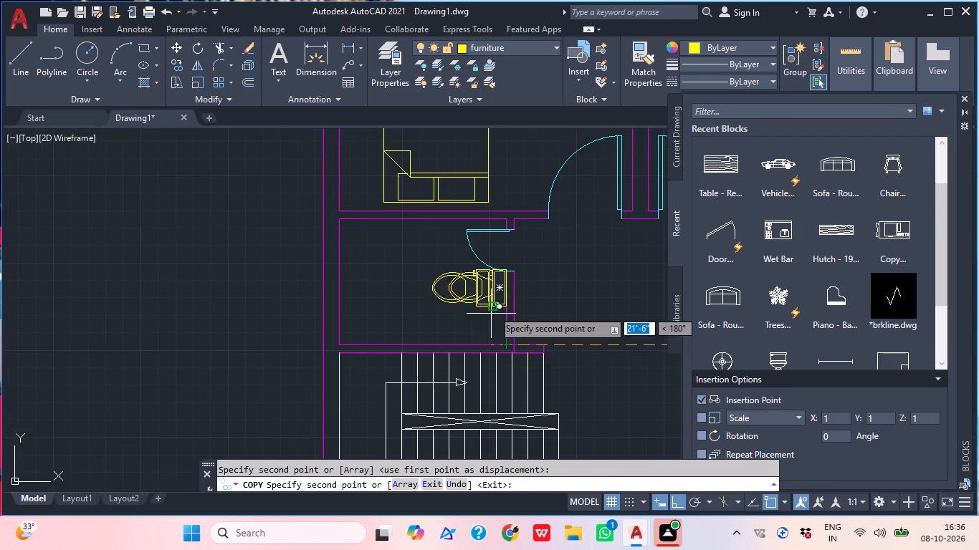
{"action": "key", "text": "Escape"}
Move the copied toilet about 1'-0" south along the west bathroom's east wall, clear of the door swing.
{"action": "left_click", "coordinate": [499, 282]}
{"action": "left_click", "coordinate": [453, 301]}
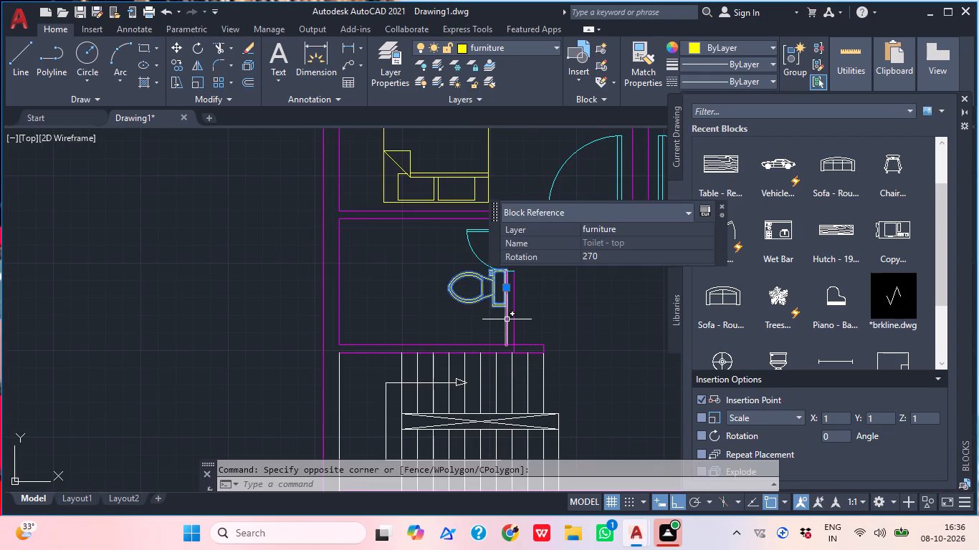
{"action": "type", "text": "m"}
{"action": "key", "text": "space"}
{"action": "scroll", "coordinate": [507, 319], "scroll_direction": "up", "scroll_amount": 1}
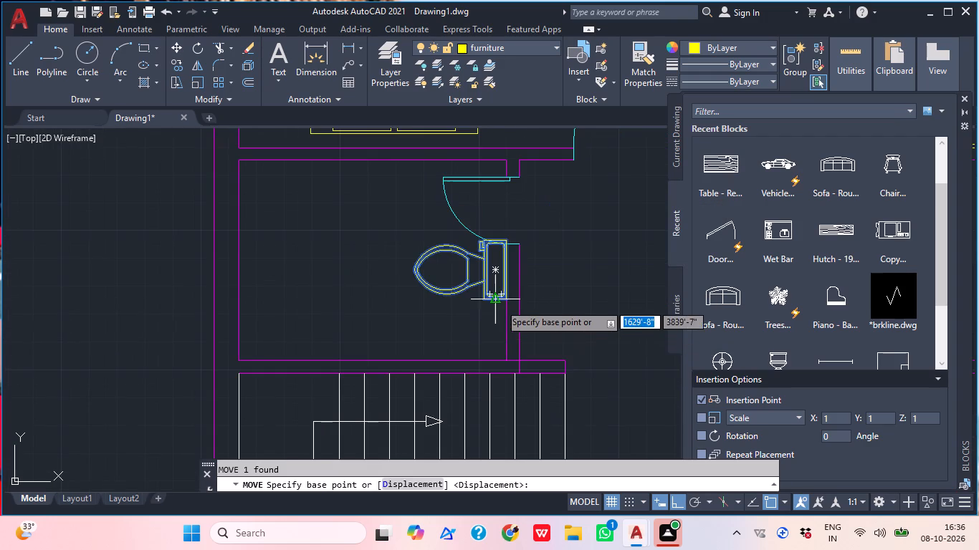
{"action": "left_click", "coordinate": [500, 304]}
{"action": "scroll", "coordinate": [485, 311], "scroll_direction": "up", "scroll_amount": 1}
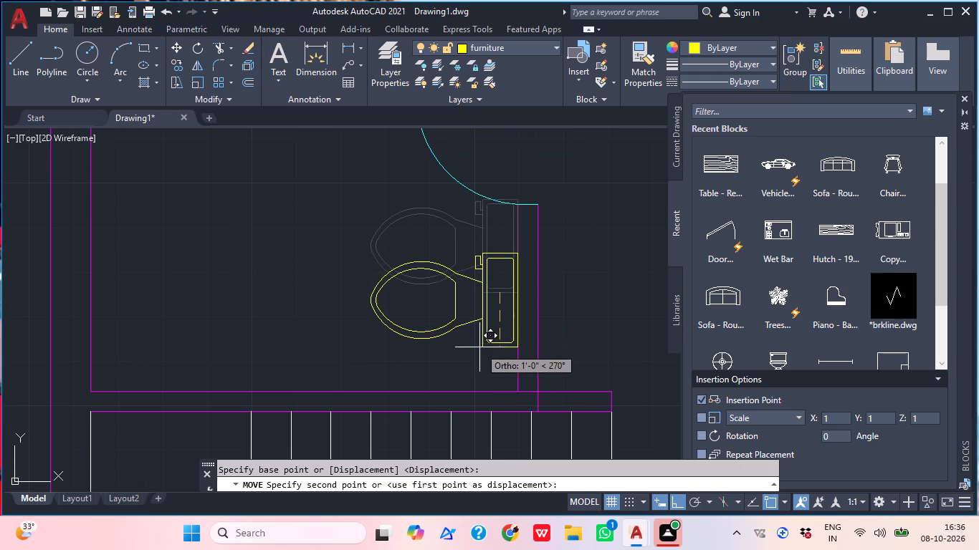
{"action": "left_click", "coordinate": [478, 347]}
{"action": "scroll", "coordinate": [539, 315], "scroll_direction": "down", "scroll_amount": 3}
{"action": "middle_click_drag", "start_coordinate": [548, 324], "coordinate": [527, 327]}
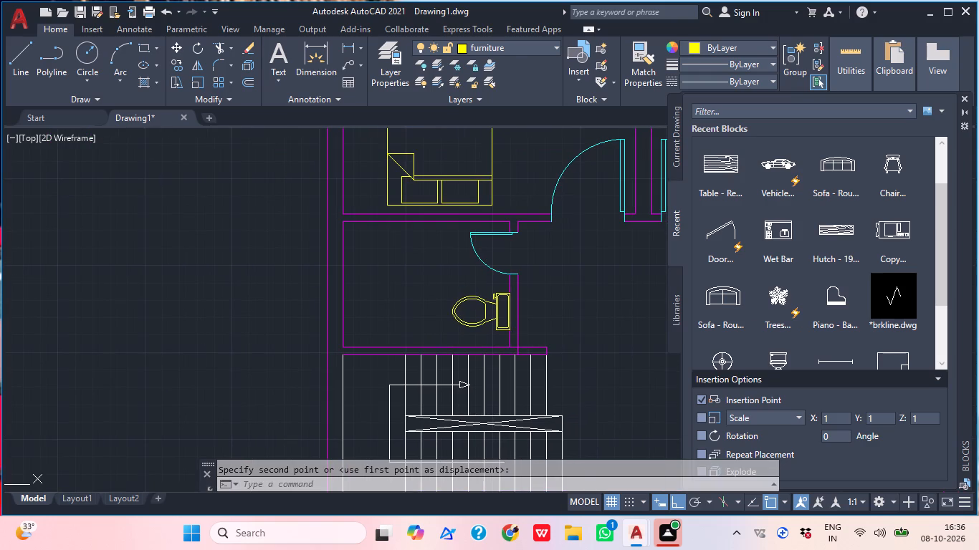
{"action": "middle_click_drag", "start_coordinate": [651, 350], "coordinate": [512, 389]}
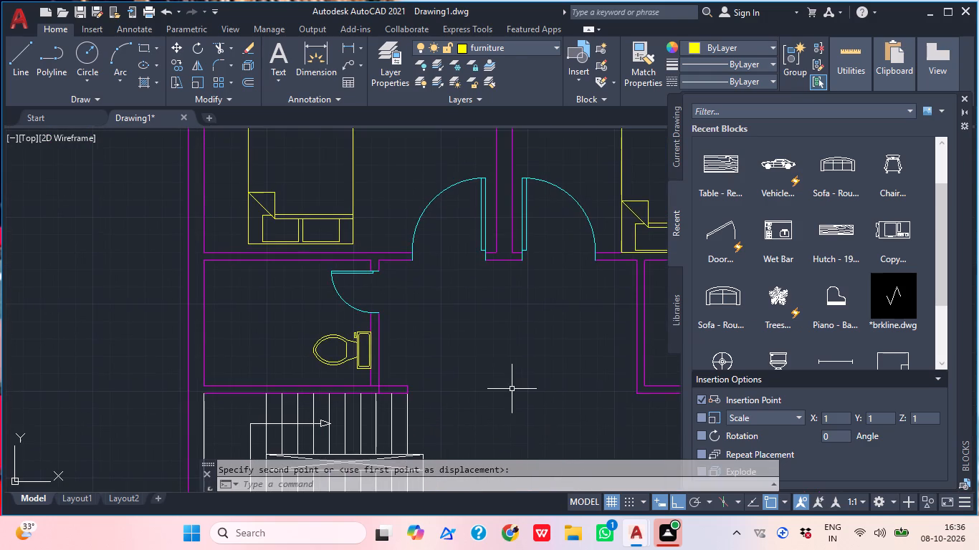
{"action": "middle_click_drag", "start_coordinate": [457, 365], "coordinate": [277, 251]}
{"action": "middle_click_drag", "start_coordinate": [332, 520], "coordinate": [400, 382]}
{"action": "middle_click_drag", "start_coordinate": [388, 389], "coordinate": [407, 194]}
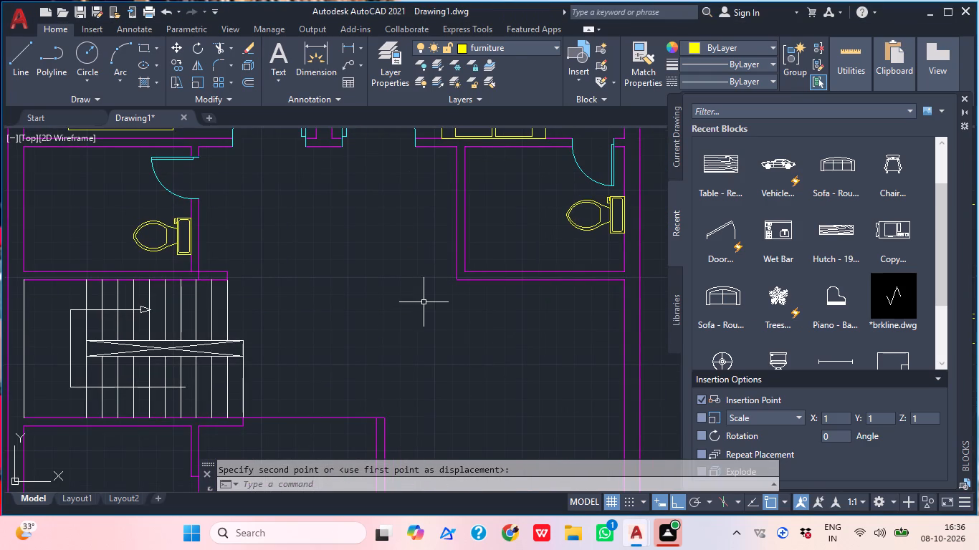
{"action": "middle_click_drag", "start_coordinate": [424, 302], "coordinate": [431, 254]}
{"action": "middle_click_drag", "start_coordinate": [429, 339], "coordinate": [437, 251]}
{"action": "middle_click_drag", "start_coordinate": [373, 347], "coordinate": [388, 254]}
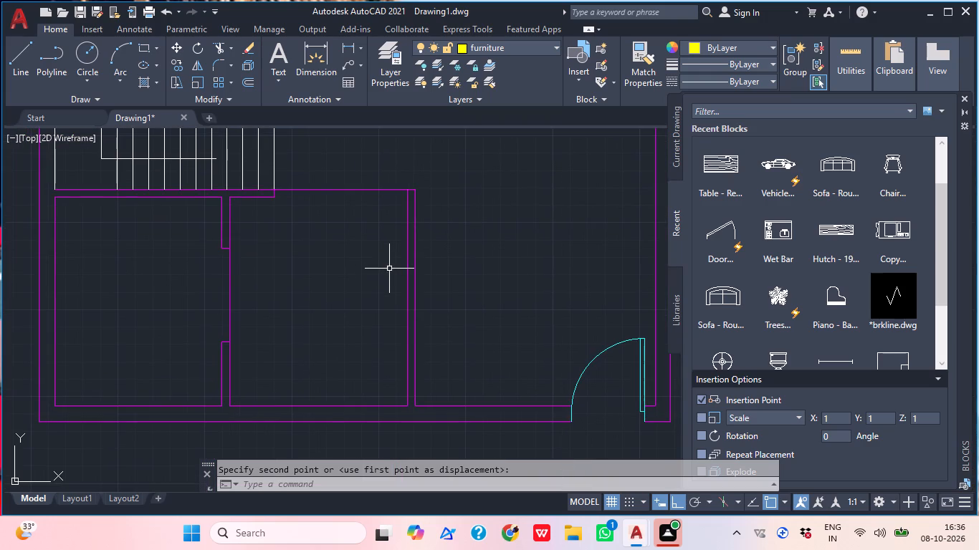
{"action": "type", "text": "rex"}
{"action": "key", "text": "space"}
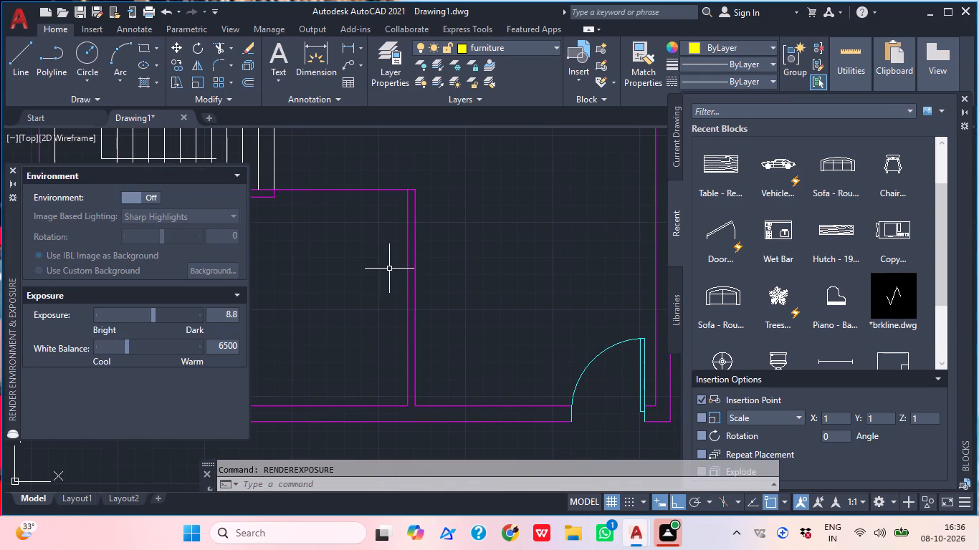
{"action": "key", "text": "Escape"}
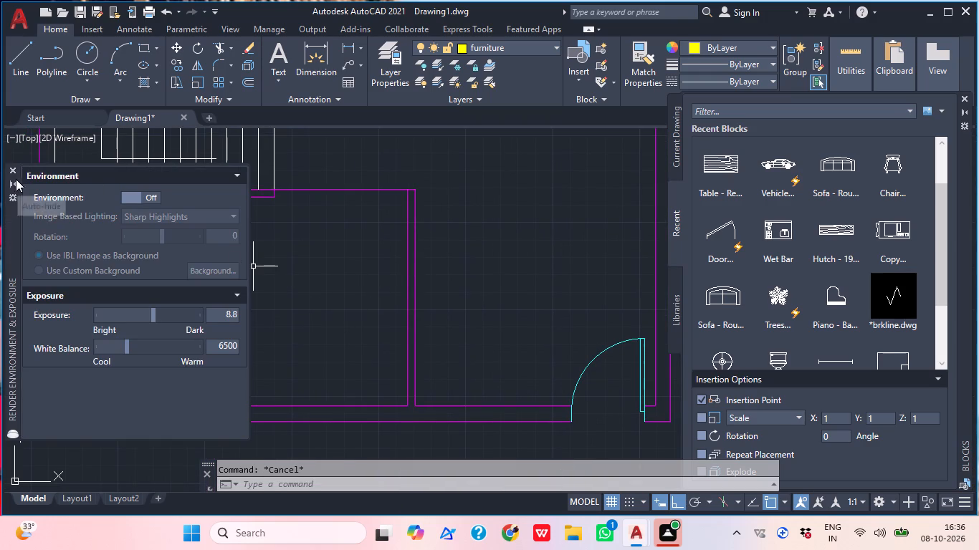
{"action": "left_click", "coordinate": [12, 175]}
Draw a north-south table rectangle about 2'-2" wide in the middle room on the plan's south side.
{"action": "key", "text": "r"}
{"action": "key", "text": "e"}
{"action": "key", "text": "c"}
{"action": "key", "text": "space"}
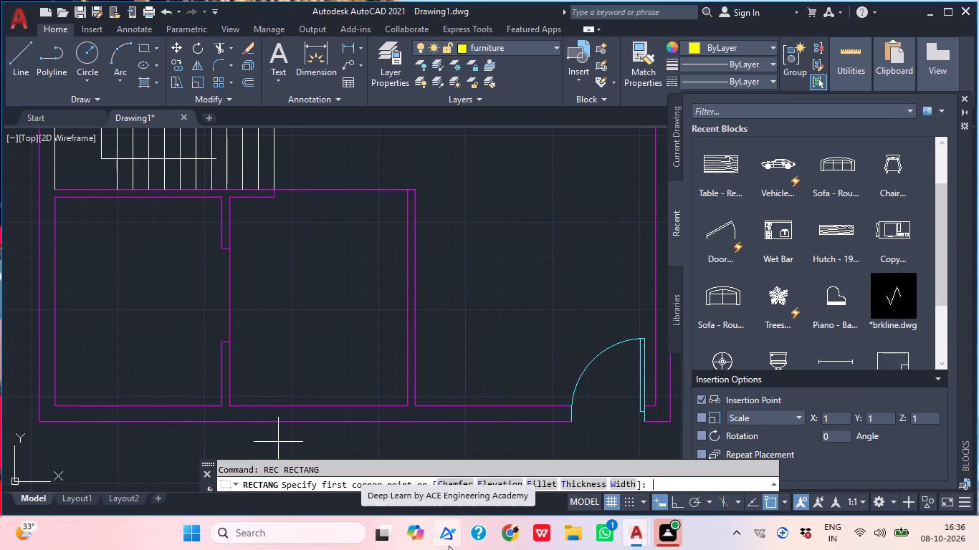
{"action": "left_click", "coordinate": [292, 258]}
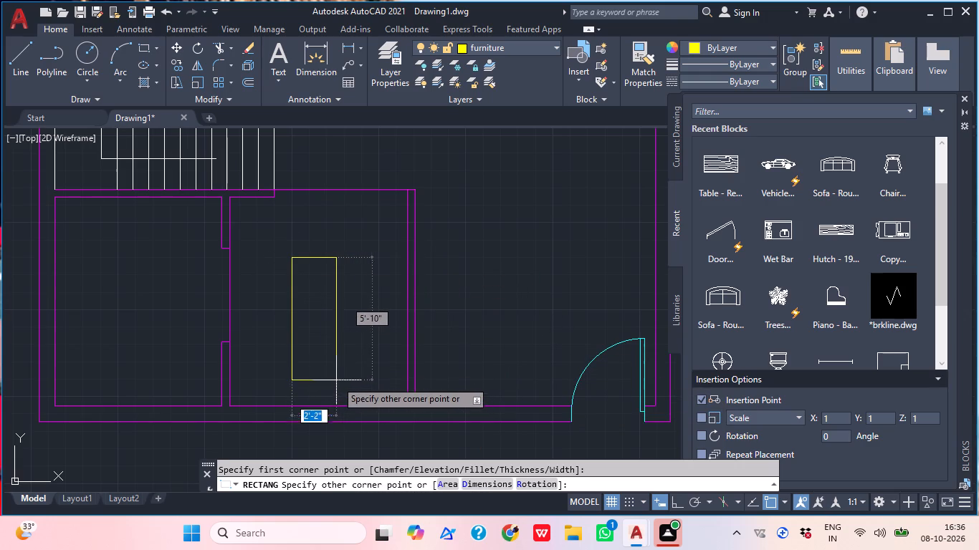
{"action": "left_click", "coordinate": [335, 365]}
Draw a chair rectangle about 1' wide and 11" deep against the middle of the table's north edge.
{"action": "scroll", "coordinate": [312, 283], "scroll_direction": "up", "scroll_amount": 2}
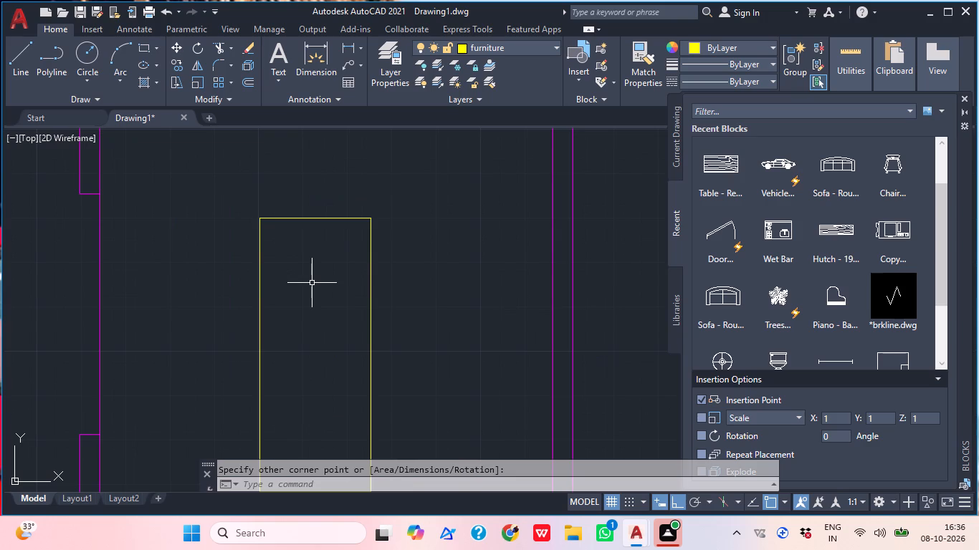
{"action": "type", "text": "rec"}
{"action": "key", "text": "space"}
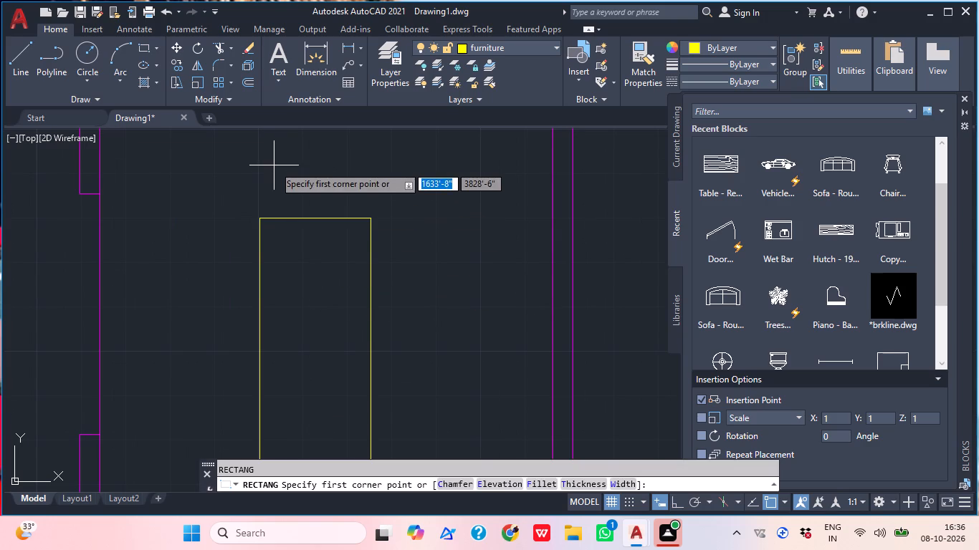
{"action": "middle_click_drag", "start_coordinate": [315, 218], "coordinate": [318, 284]}
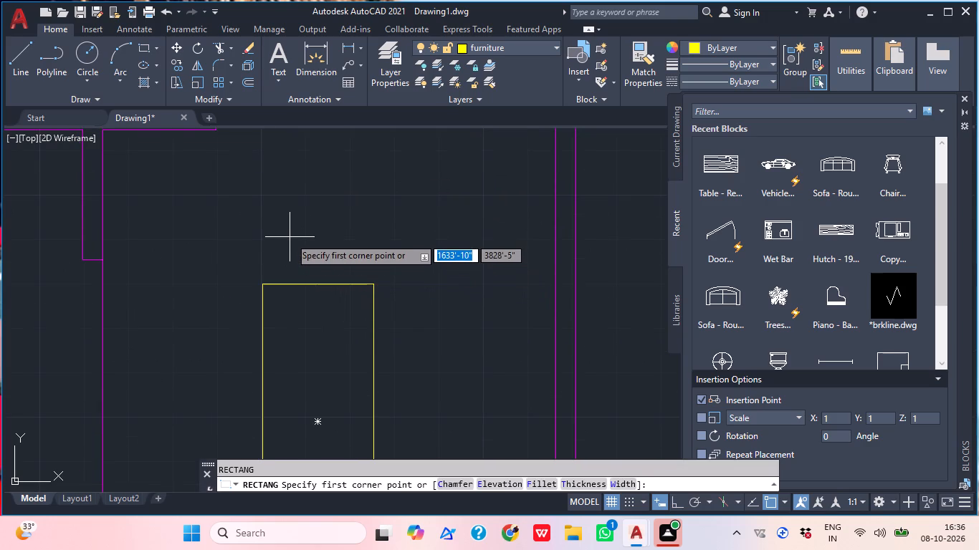
{"action": "left_click", "coordinate": [290, 236]}
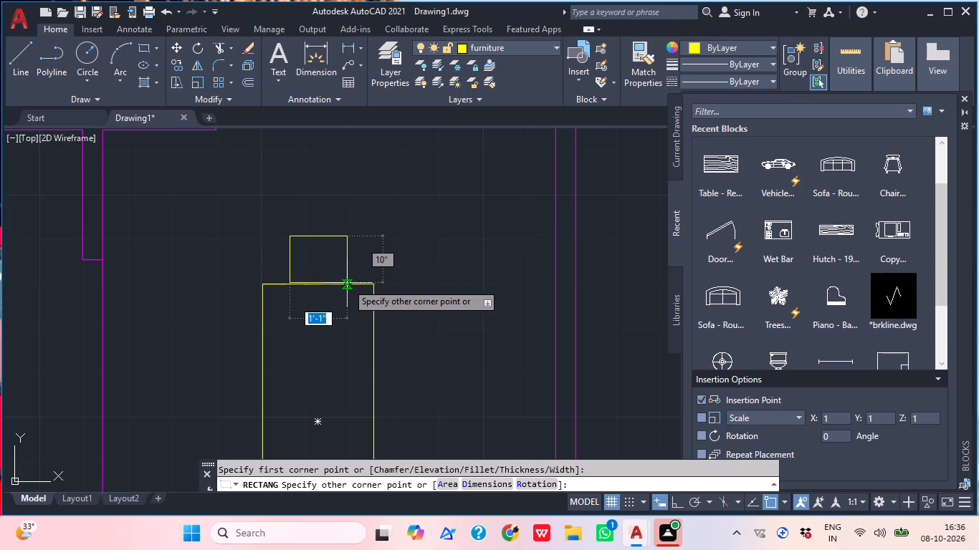
{"action": "scroll", "coordinate": [347, 283], "scroll_direction": "up", "scroll_amount": 3}
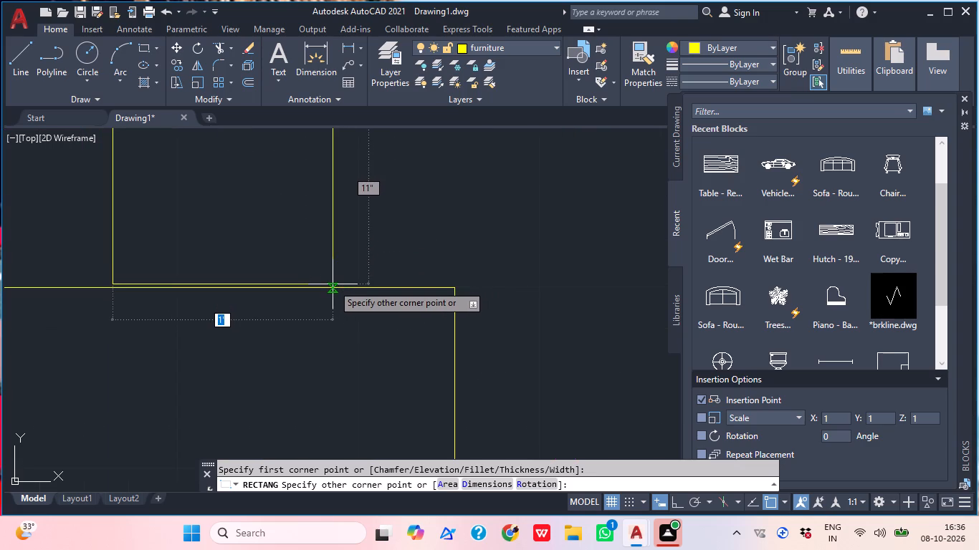
{"action": "left_click", "coordinate": [333, 288]}
Draw a horizontal backrest line across the chair's full width, just inside its north edge.
{"action": "scroll", "coordinate": [371, 266], "scroll_direction": "down", "scroll_amount": 1}
{"action": "middle_click_drag", "start_coordinate": [386, 284], "coordinate": [396, 302]}
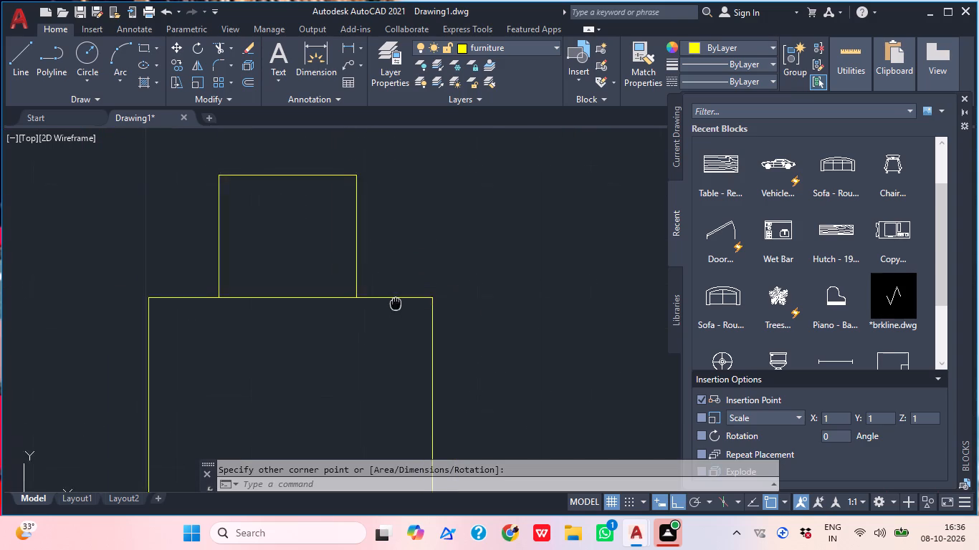
{"action": "middle_click_drag", "start_coordinate": [396, 302], "coordinate": [402, 312]}
{"action": "type", "text": "l"}
{"action": "key", "text": "space"}
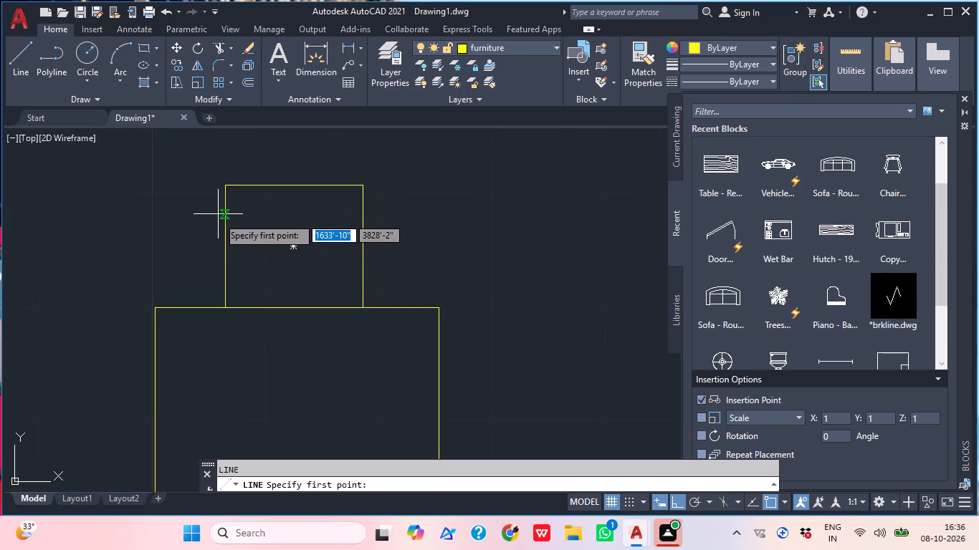
{"action": "left_click", "coordinate": [226, 211]}
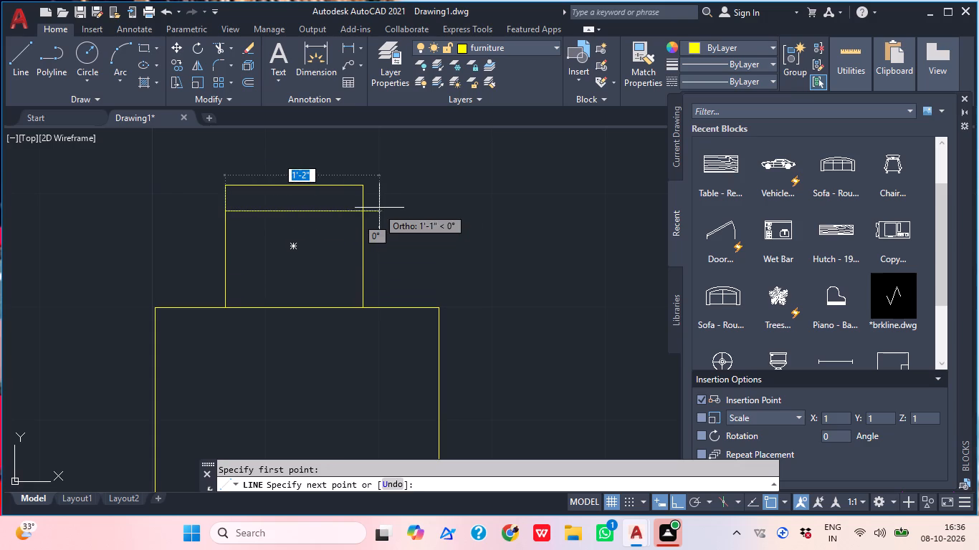
{"action": "left_click", "coordinate": [363, 212]}
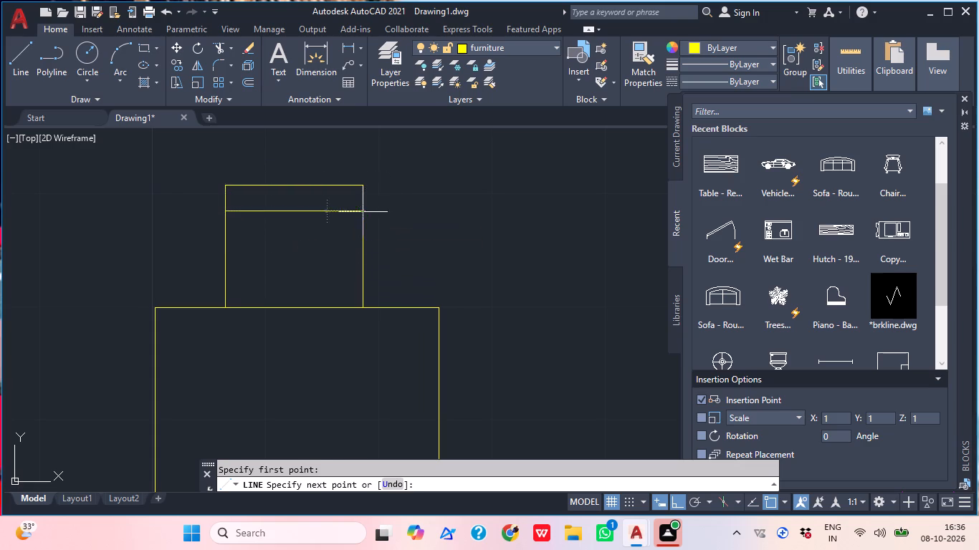
{"action": "key", "text": "Escape"}
{"action": "scroll", "coordinate": [388, 204], "scroll_direction": "down", "scroll_amount": 2}
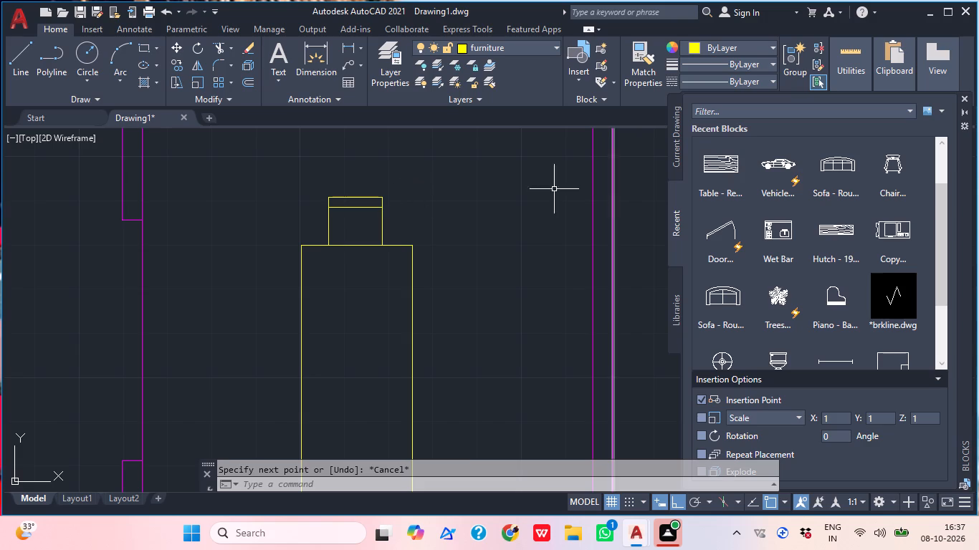
Copy the chair with its backrest line about 2'-2" east of its place at the table's north edge.
{"action": "middle_click", "coordinate": [453, 216]}
{"action": "scroll", "coordinate": [454, 218], "scroll_direction": "down", "scroll_amount": 1}
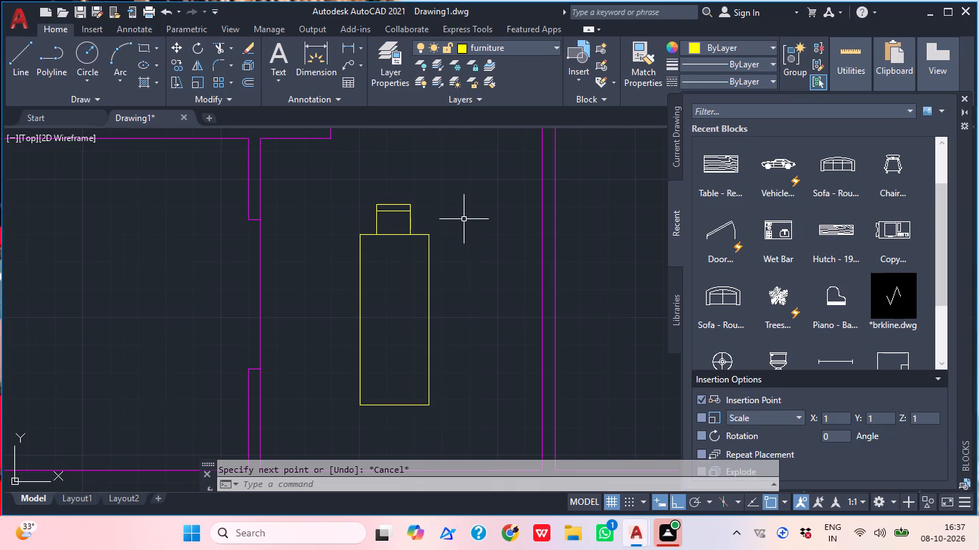
{"action": "scroll", "coordinate": [449, 218], "scroll_direction": "up", "scroll_amount": 1}
{"action": "left_click", "coordinate": [401, 229]}
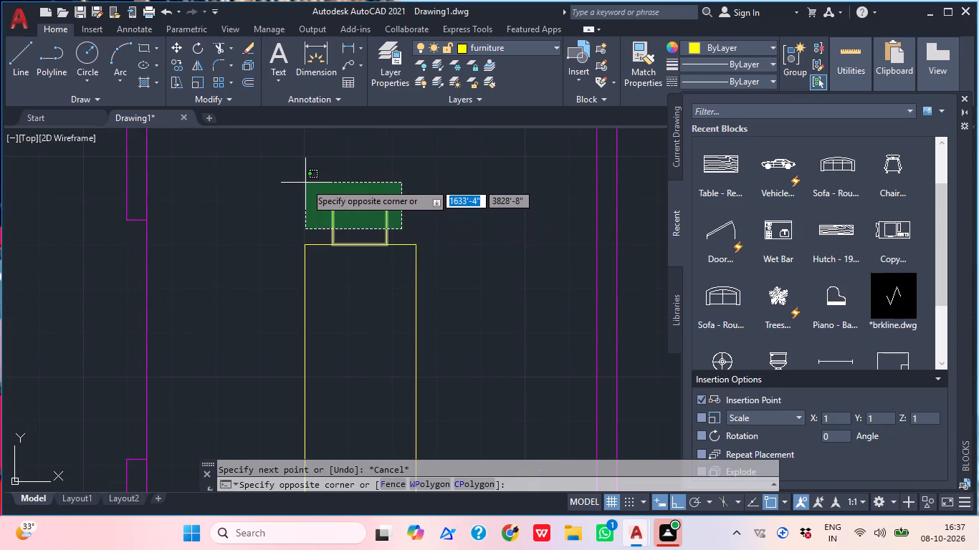
{"action": "left_click", "coordinate": [305, 183]}
{"action": "type", "text": "co"}
{"action": "key", "text": "space"}
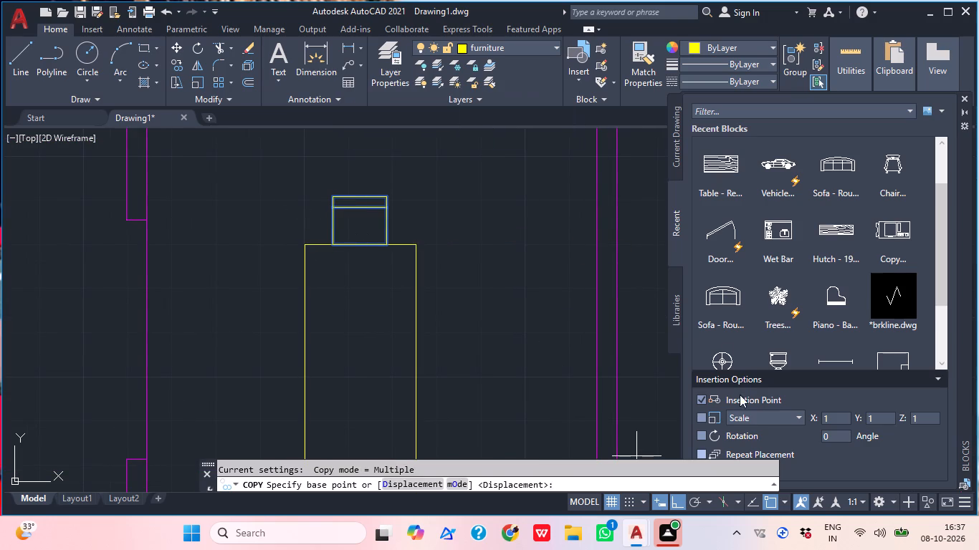
{"action": "left_click", "coordinate": [388, 241]}
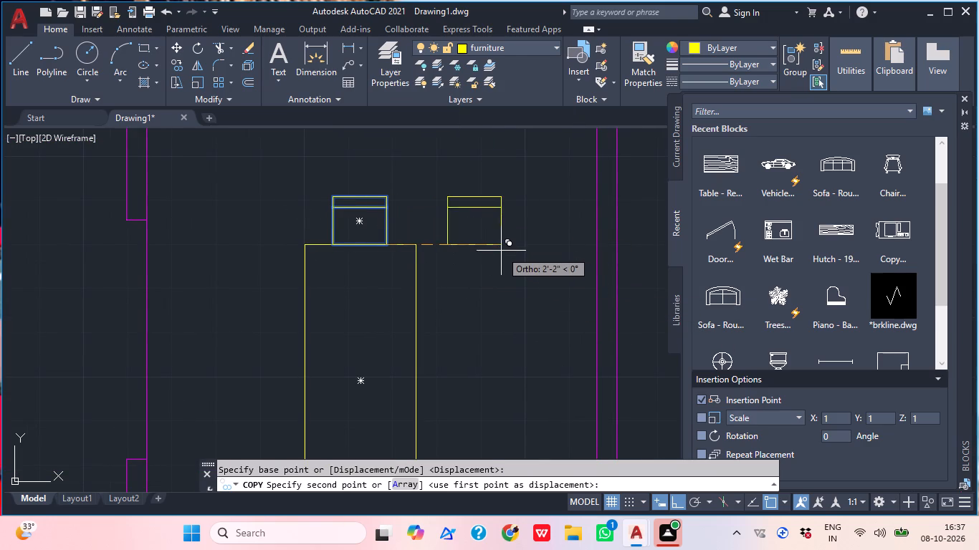
{"action": "left_click", "coordinate": [506, 251]}
{"action": "key", "text": "Escape"}
{"action": "left_click", "coordinate": [541, 278]}
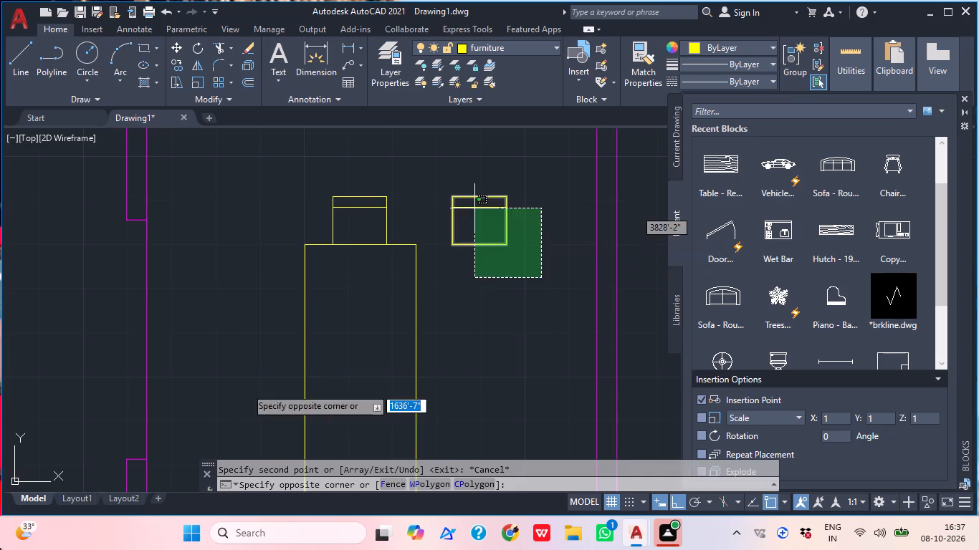
{"action": "key", "text": "Escape"}
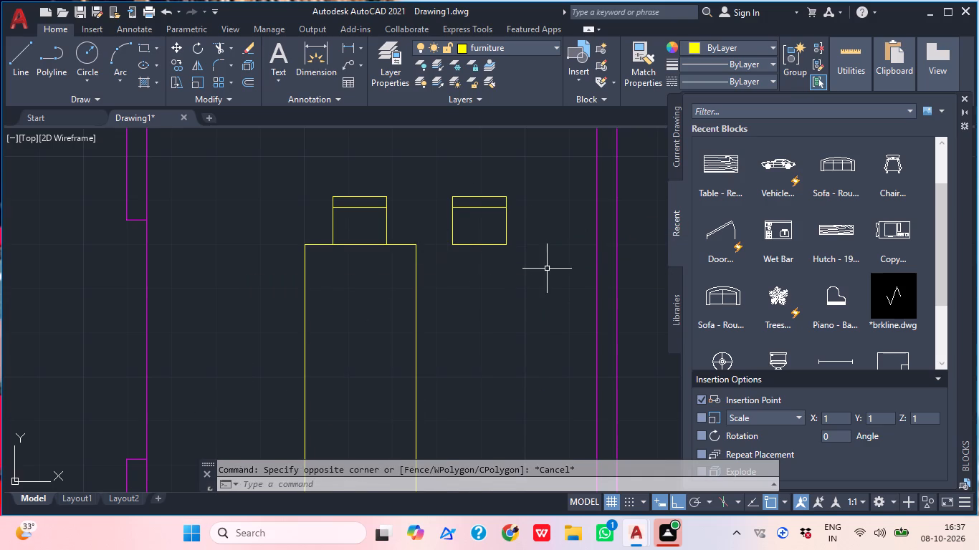
Rotate the copied chair 270° about its southwest corner so its backrest faces east.
{"action": "left_click_drag", "start_coordinate": [547, 266], "coordinate": [544, 260]}
{"action": "left_click", "coordinate": [444, 159]}
{"action": "key", "text": "r"}
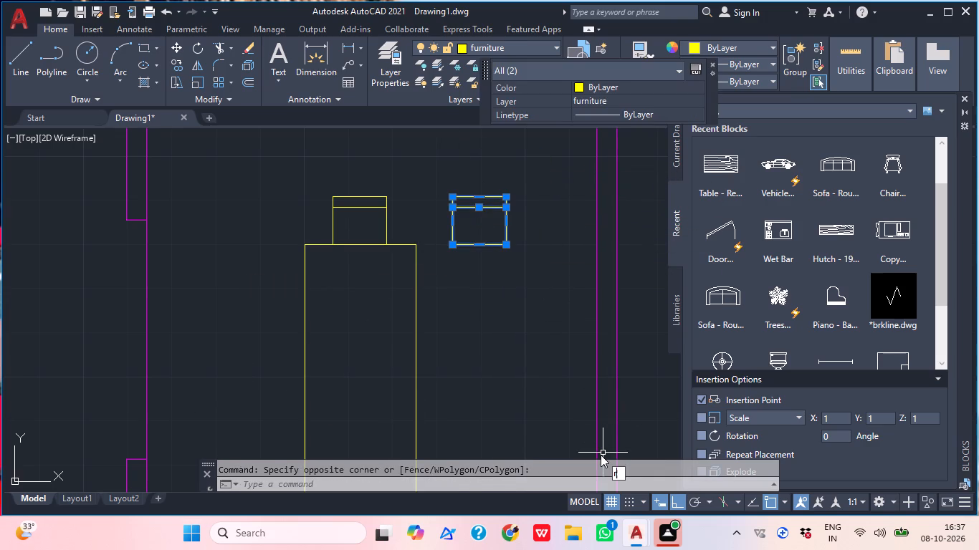
{"action": "type", "text": "o"}
{"action": "key", "text": "space"}
{"action": "left_click", "coordinate": [450, 246]}
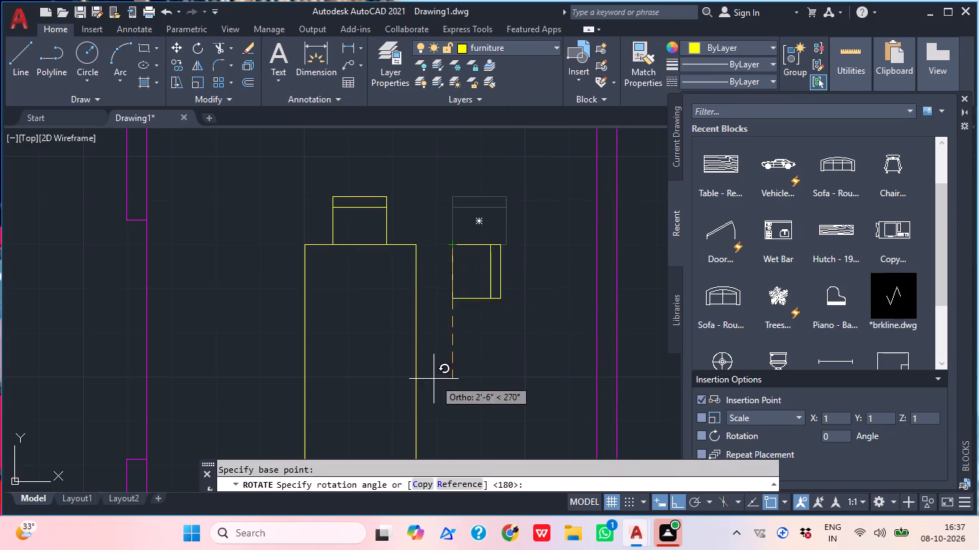
{"action": "left_click", "coordinate": [399, 381]}
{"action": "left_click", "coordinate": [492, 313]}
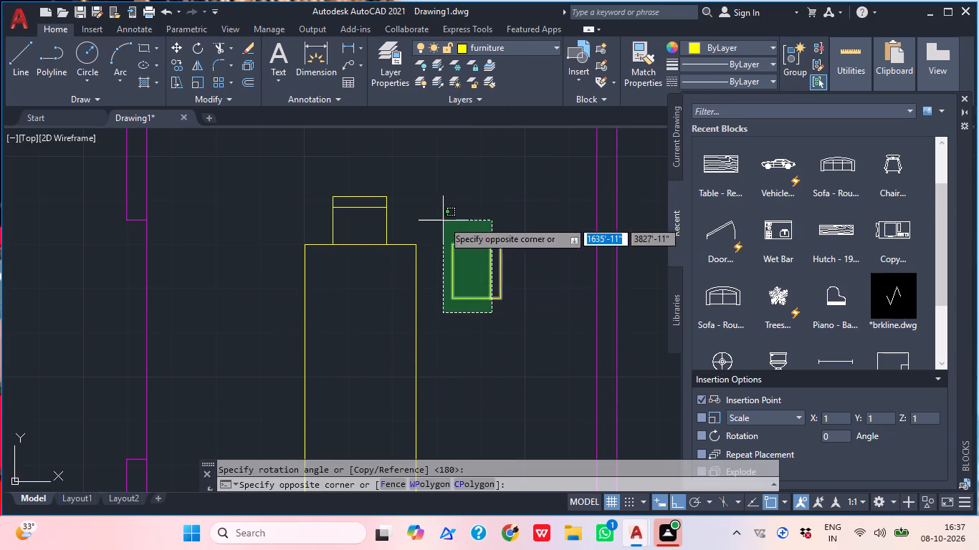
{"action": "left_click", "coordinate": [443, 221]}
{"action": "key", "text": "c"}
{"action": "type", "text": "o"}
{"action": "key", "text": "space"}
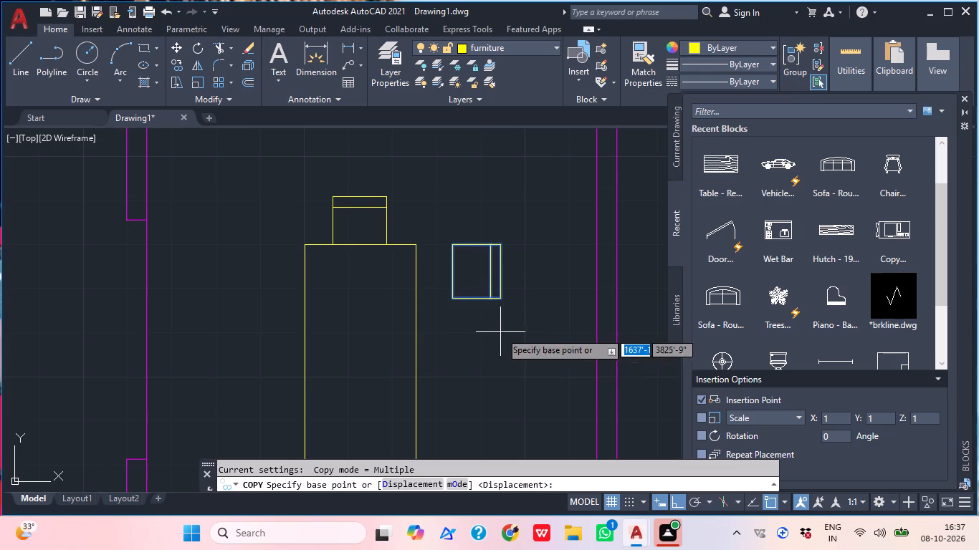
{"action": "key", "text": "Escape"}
Move the rotated chair by its southwest corner onto the table's east edge, near the north end, with Ortho off.
{"action": "left_click", "coordinate": [514, 345]}
{"action": "left_click", "coordinate": [450, 235]}
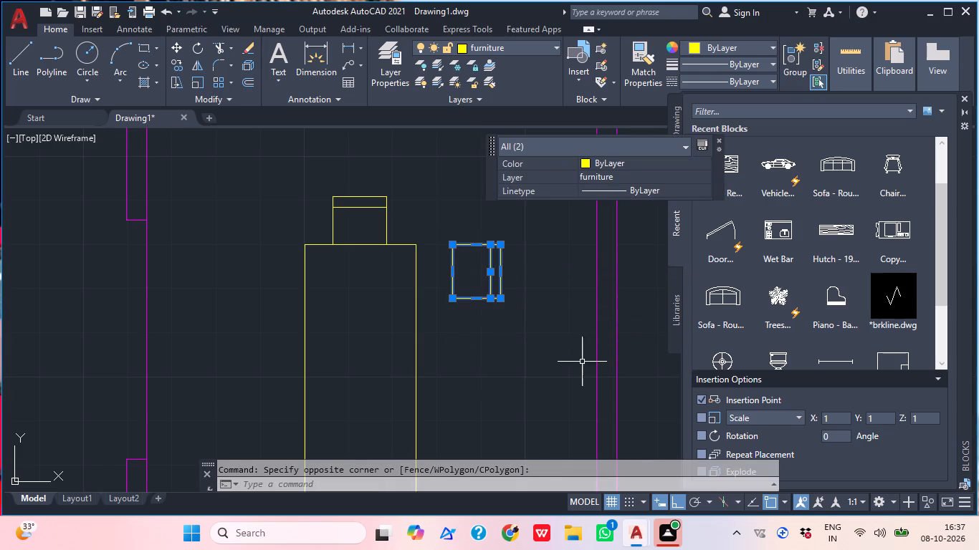
{"action": "key", "text": "m"}
{"action": "key", "text": "space"}
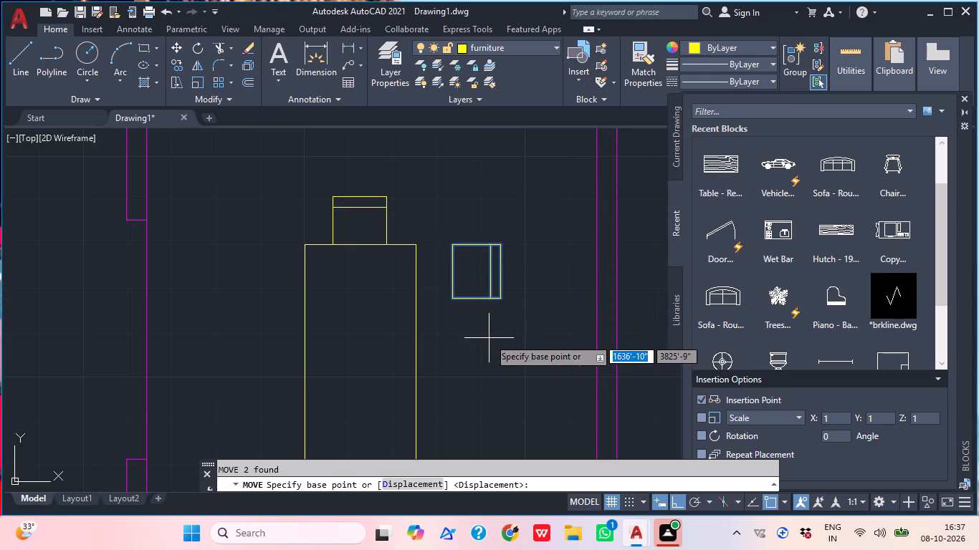
{"action": "scroll", "coordinate": [481, 332], "scroll_direction": "up", "scroll_amount": 3}
{"action": "left_click", "coordinate": [378, 223]}
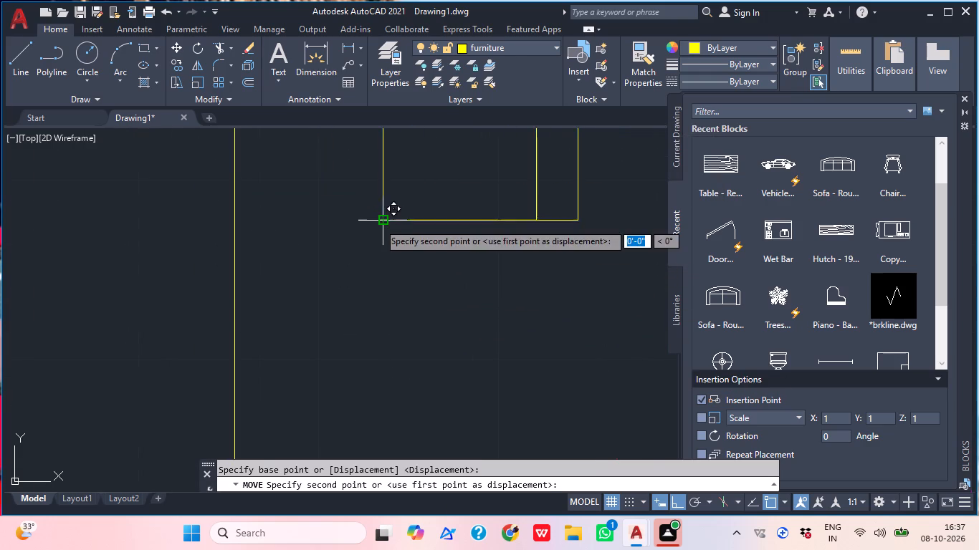
{"action": "scroll", "coordinate": [381, 223], "scroll_direction": "down", "scroll_amount": 3}
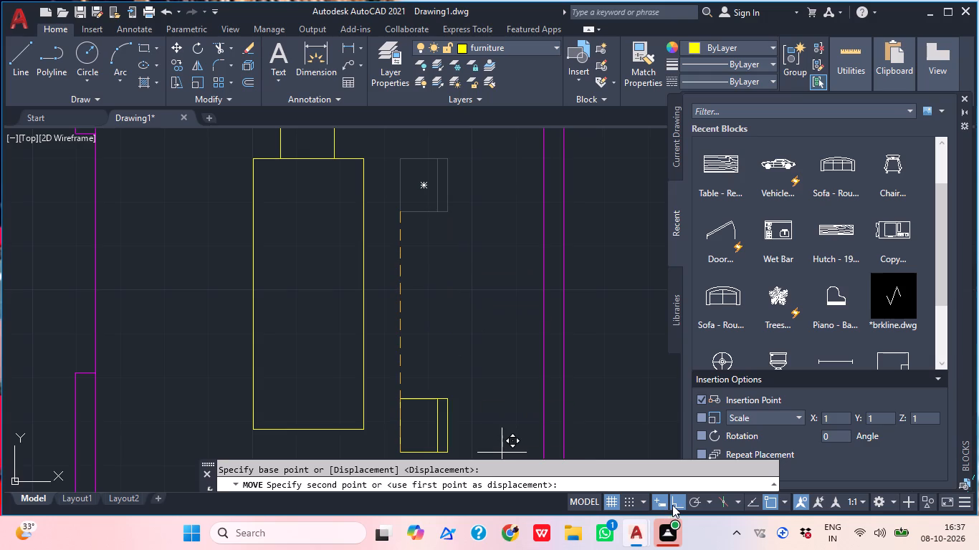
{"action": "left_click", "coordinate": [672, 505]}
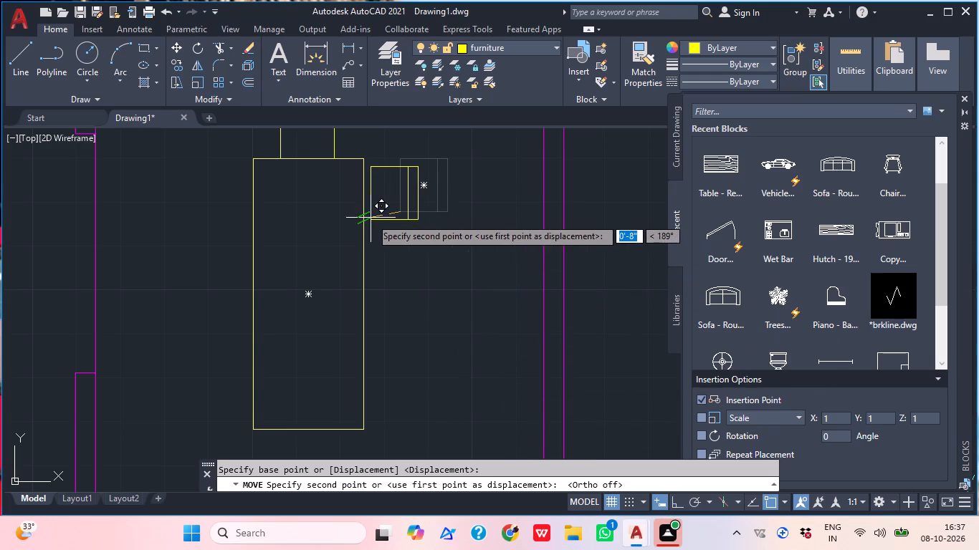
{"action": "scroll", "coordinate": [365, 219], "scroll_direction": "up", "scroll_amount": 1}
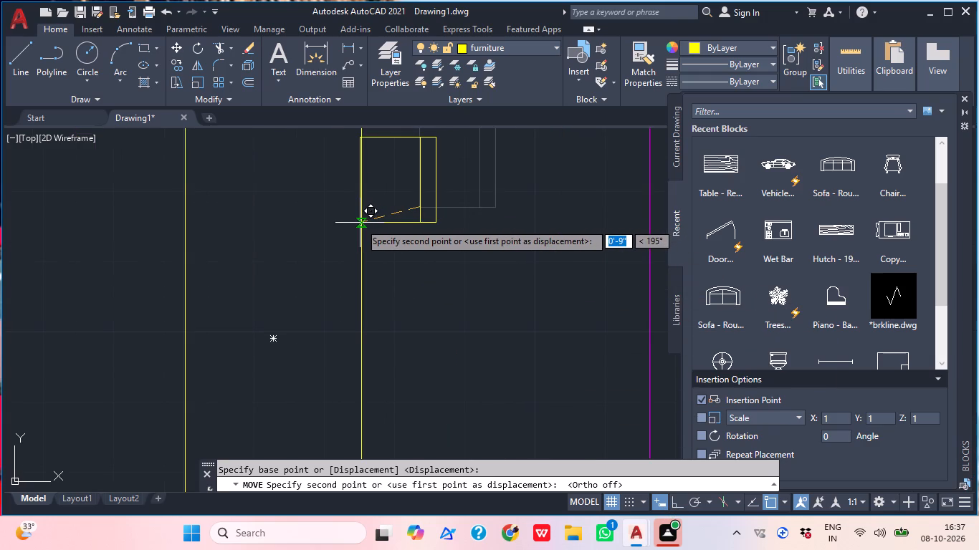
{"action": "scroll", "coordinate": [360, 223], "scroll_direction": "up", "scroll_amount": 2}
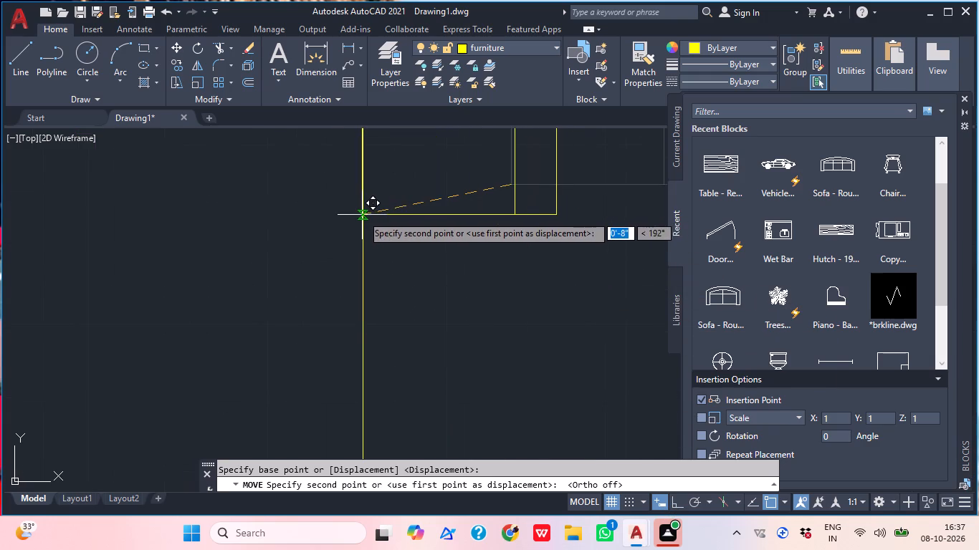
{"action": "left_click", "coordinate": [362, 215]}
{"action": "scroll", "coordinate": [362, 215], "scroll_direction": "down", "scroll_amount": 2}
{"action": "scroll", "coordinate": [402, 251], "scroll_direction": "up", "scroll_amount": 1}
{"action": "middle_click_drag", "start_coordinate": [406, 264], "coordinate": [416, 327]}
{"action": "scroll", "coordinate": [416, 327], "scroll_direction": "down", "scroll_amount": 1}
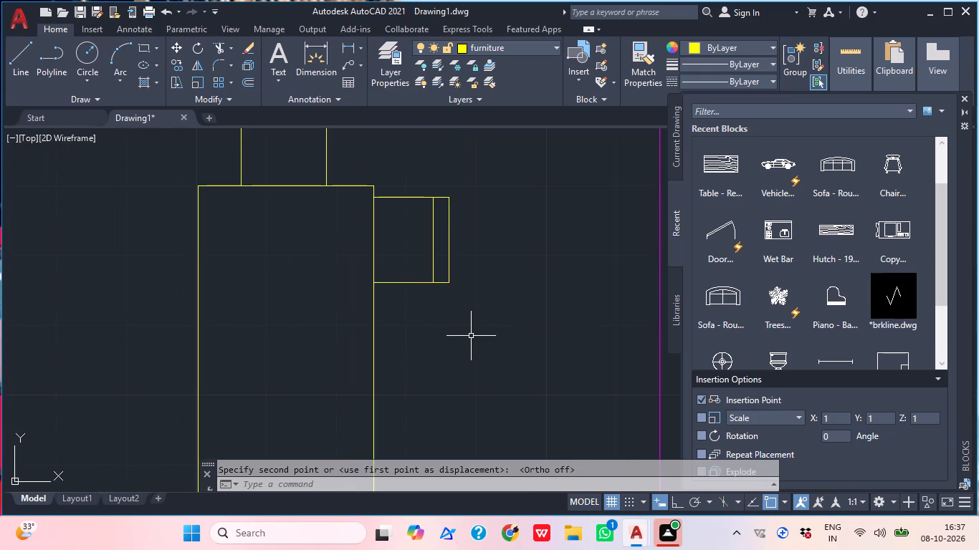
Shift the east-side chair slightly south along the table's edge with Ortho on.
{"action": "left_click", "coordinate": [469, 334]}
{"action": "left_click", "coordinate": [420, 246]}
{"action": "type", "text": "m"}
{"action": "key", "text": "space"}
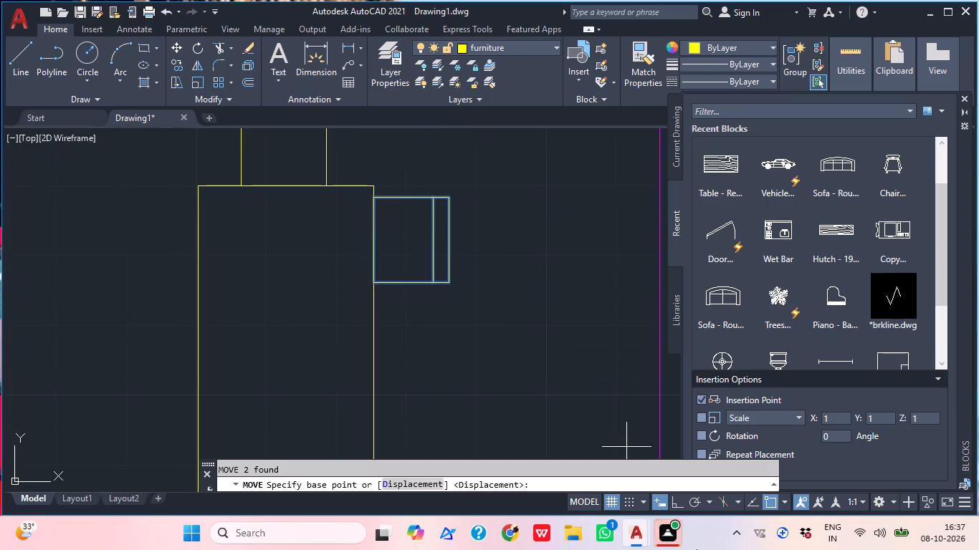
{"action": "left_click", "coordinate": [683, 504]}
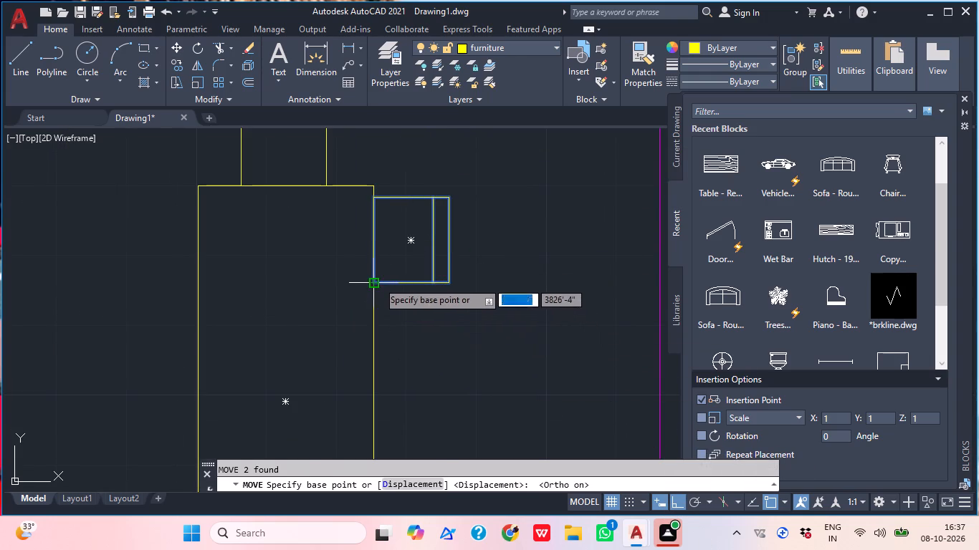
{"action": "left_click", "coordinate": [378, 281]}
{"action": "left_click", "coordinate": [373, 310]}
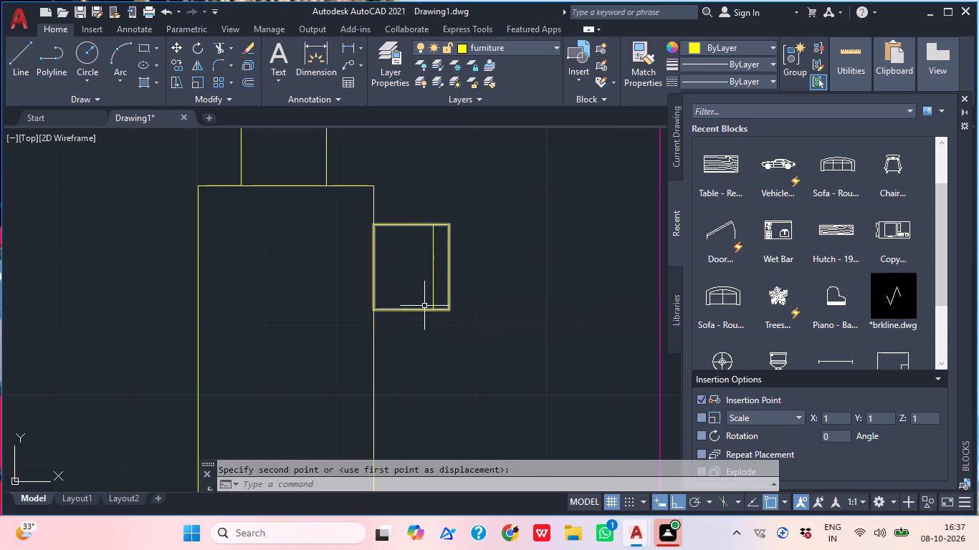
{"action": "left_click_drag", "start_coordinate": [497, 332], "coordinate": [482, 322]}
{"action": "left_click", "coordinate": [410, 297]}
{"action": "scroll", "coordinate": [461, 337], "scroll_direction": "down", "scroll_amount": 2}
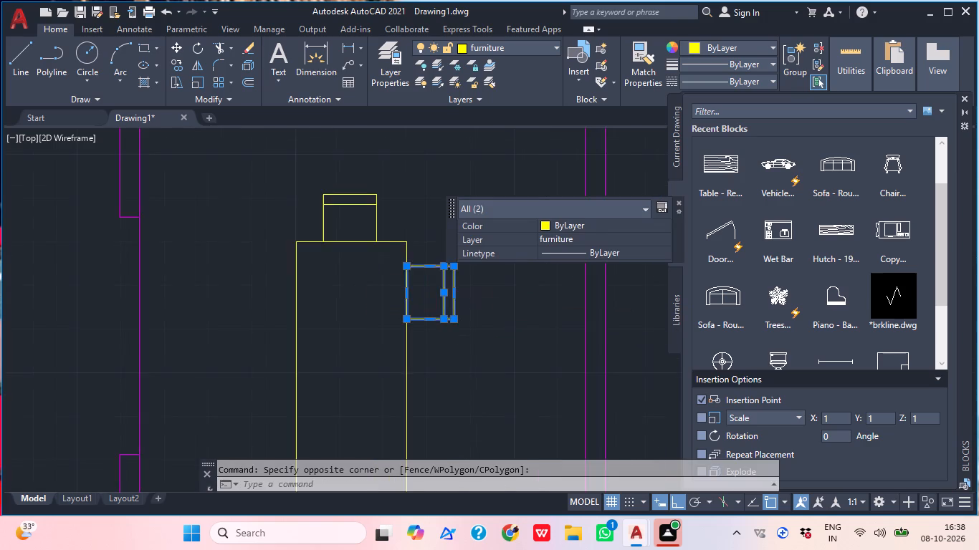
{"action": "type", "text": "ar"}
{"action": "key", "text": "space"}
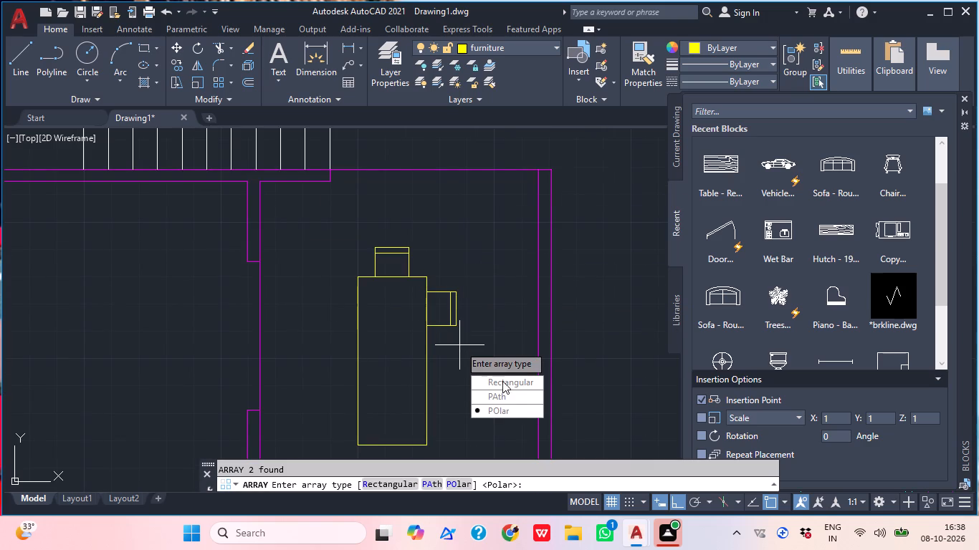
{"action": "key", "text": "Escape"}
Copy the east-side chair south along the table's edge, placing two copies about 1'-11" away and one near the table's south end.
{"action": "left_click_drag", "start_coordinate": [512, 342], "coordinate": [495, 337]}
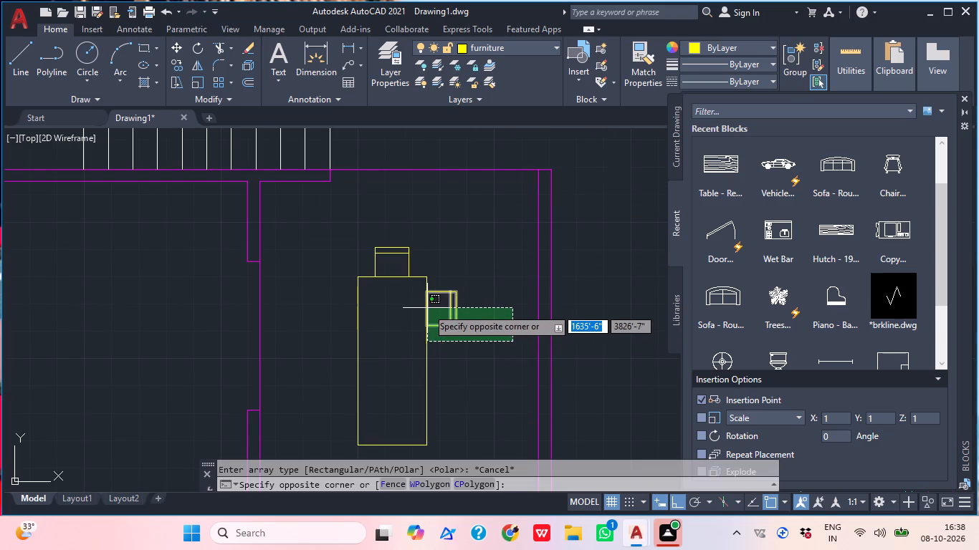
{"action": "left_click", "coordinate": [434, 309]}
{"action": "key", "text": "c"}
{"action": "key", "text": "o"}
{"action": "key", "text": "space"}
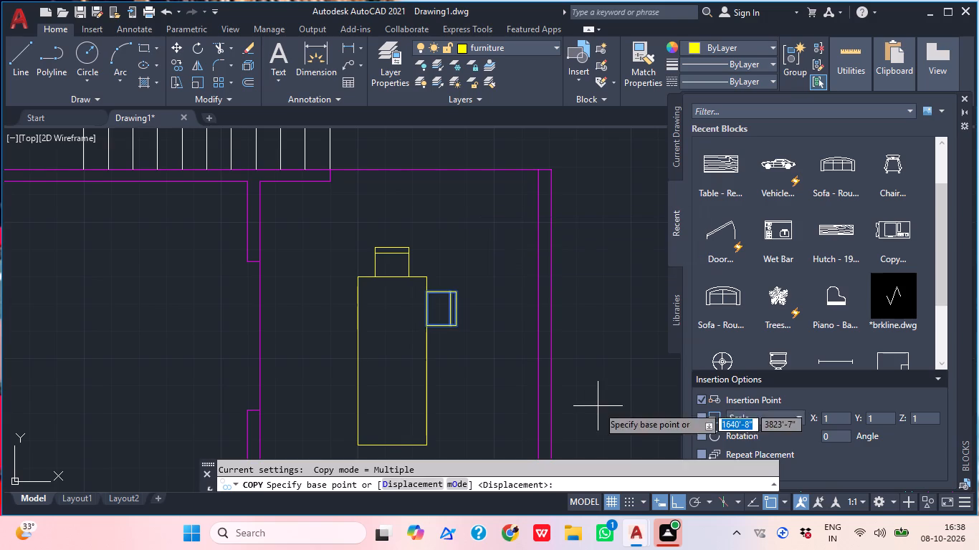
{"action": "left_click", "coordinate": [422, 327]}
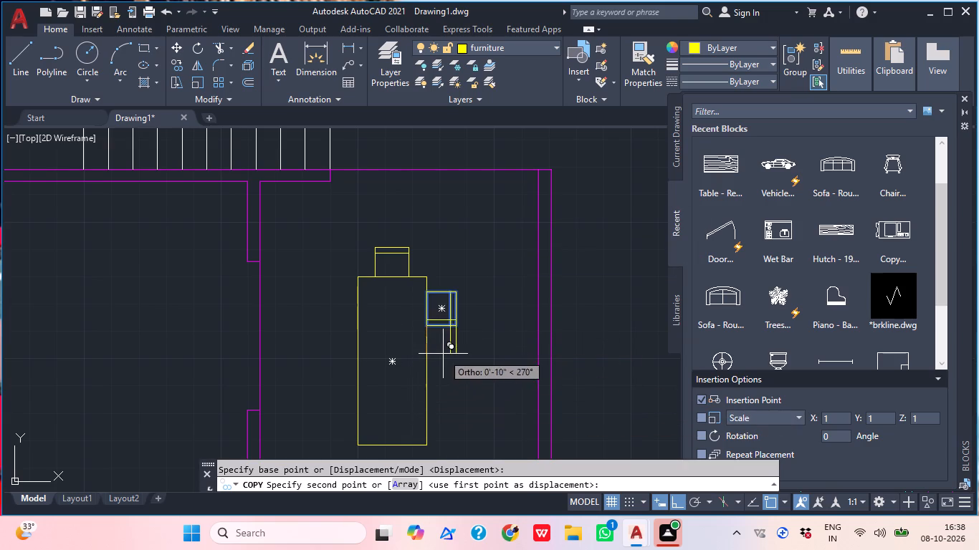
{"action": "left_click", "coordinate": [428, 390]}
{"action": "left_click", "coordinate": [434, 437]}
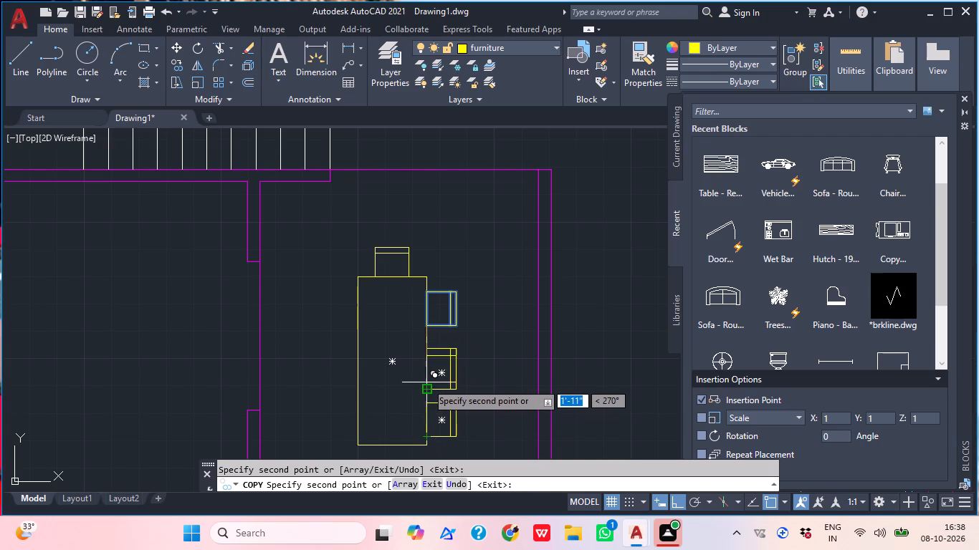
{"action": "left_click", "coordinate": [426, 382]}
{"action": "scroll", "coordinate": [466, 367], "scroll_direction": "up", "scroll_amount": 3}
{"action": "scroll", "coordinate": [547, 343], "scroll_direction": "down", "scroll_amount": 1}
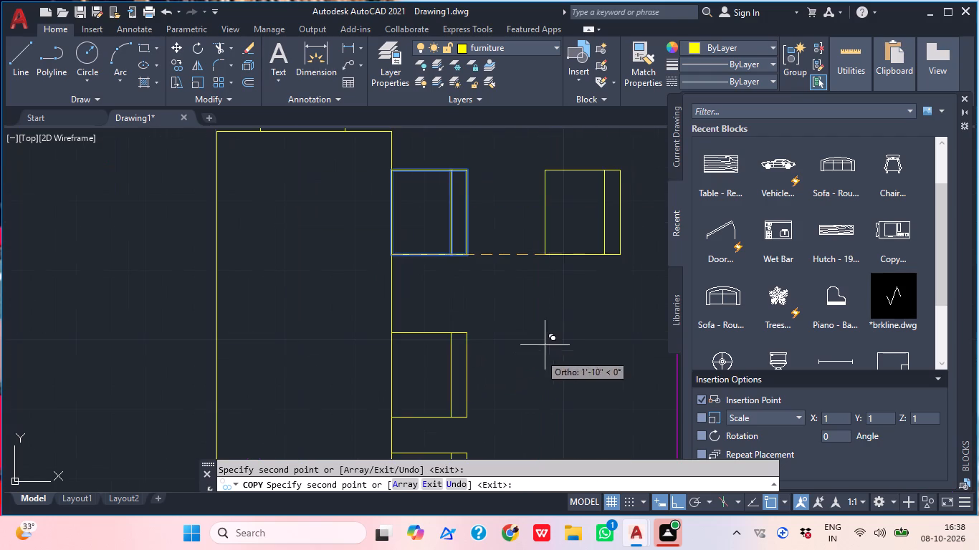
{"action": "key", "text": "Escape"}
Delete the two overlapping middle chairs on the table's east side.
{"action": "scroll", "coordinate": [543, 354], "scroll_direction": "down", "scroll_amount": 2}
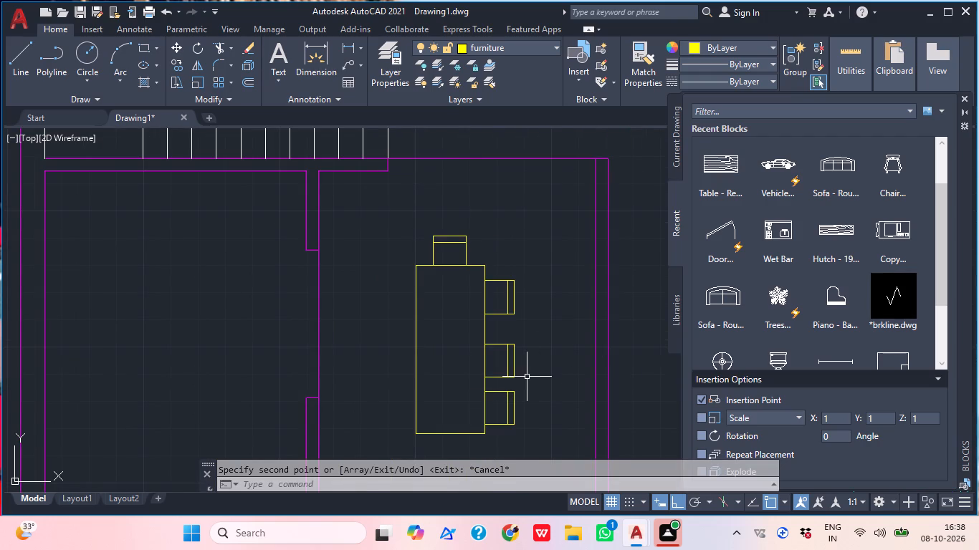
{"action": "left_click", "coordinate": [527, 376]}
{"action": "left_click", "coordinate": [500, 368]}
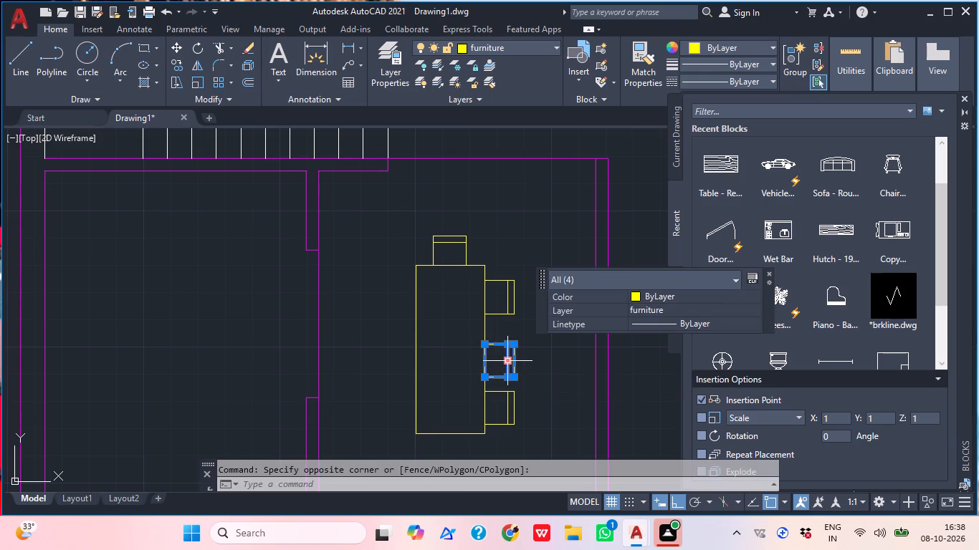
{"action": "key", "text": "Delete"}
Copy the northernmost east-side chair about 1'-9" south, between the two remaining chairs on that side.
{"action": "left_click", "coordinate": [517, 319]}
{"action": "left_click", "coordinate": [501, 303]}
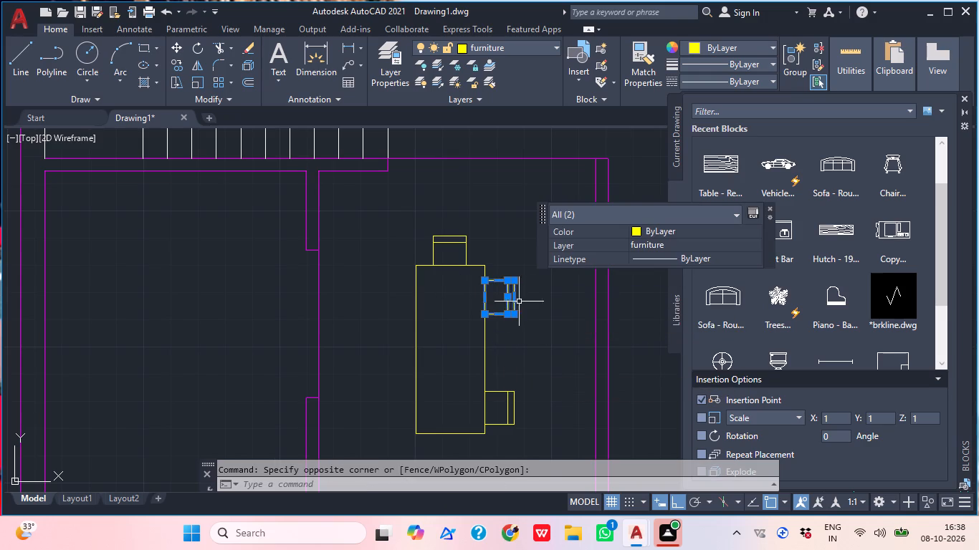
{"action": "type", "text": "co"}
{"action": "key", "text": "space"}
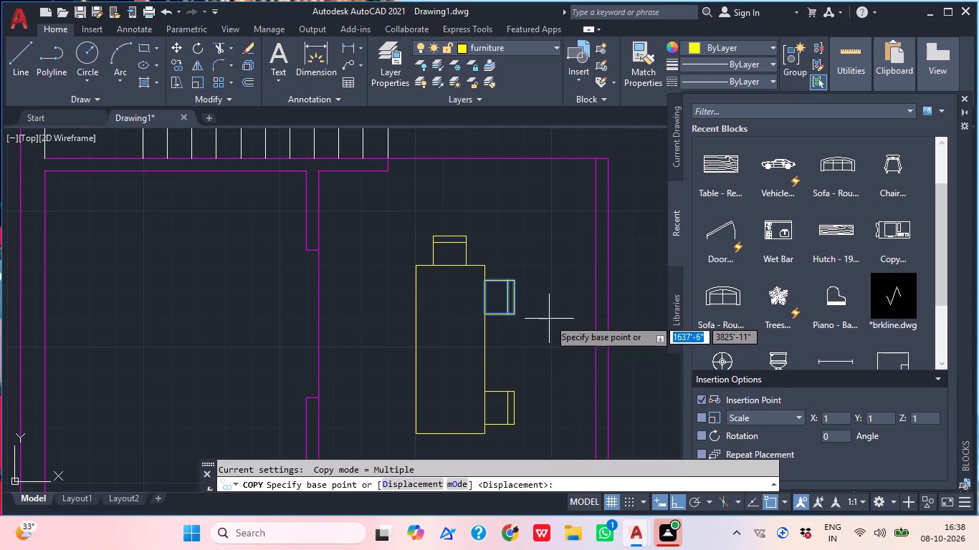
{"action": "left_click", "coordinate": [485, 313]}
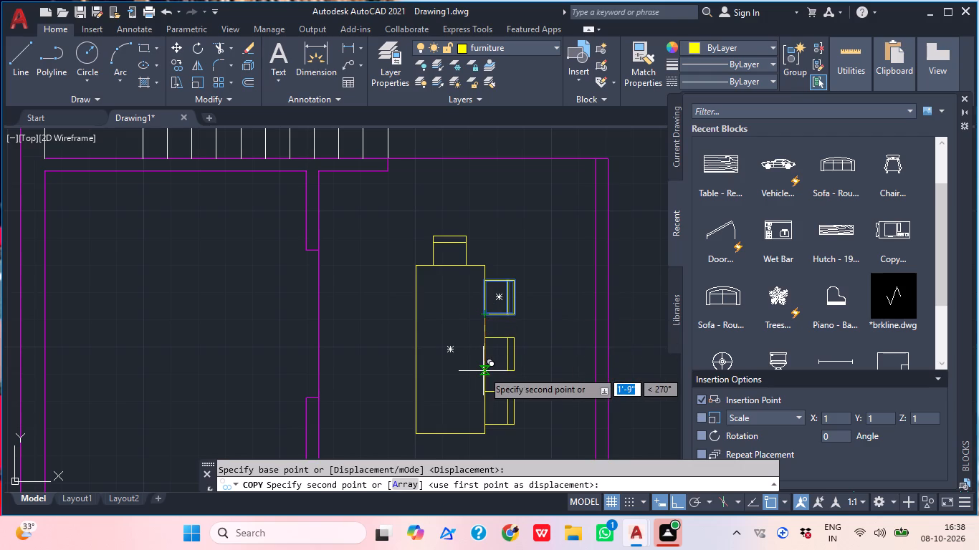
{"action": "left_click", "coordinate": [483, 371]}
{"action": "key", "text": "Escape"}
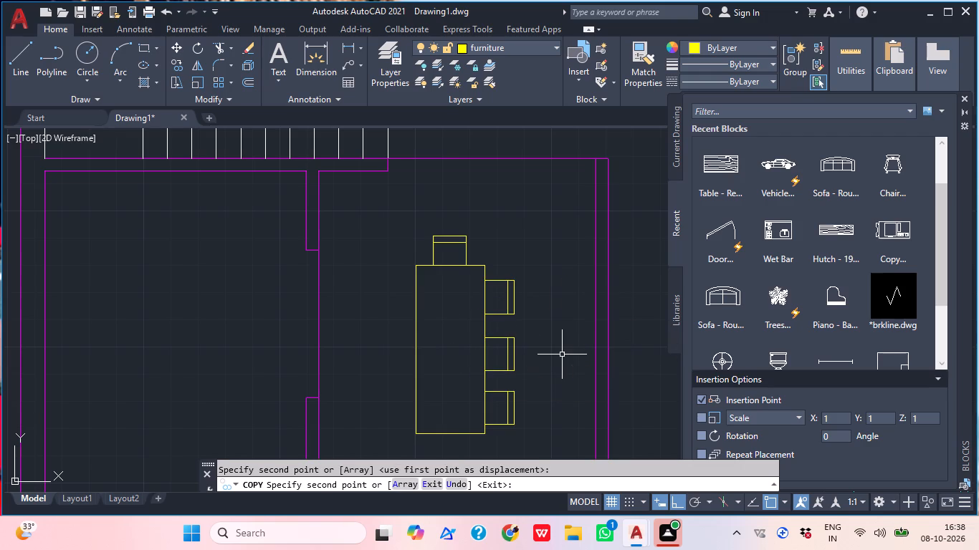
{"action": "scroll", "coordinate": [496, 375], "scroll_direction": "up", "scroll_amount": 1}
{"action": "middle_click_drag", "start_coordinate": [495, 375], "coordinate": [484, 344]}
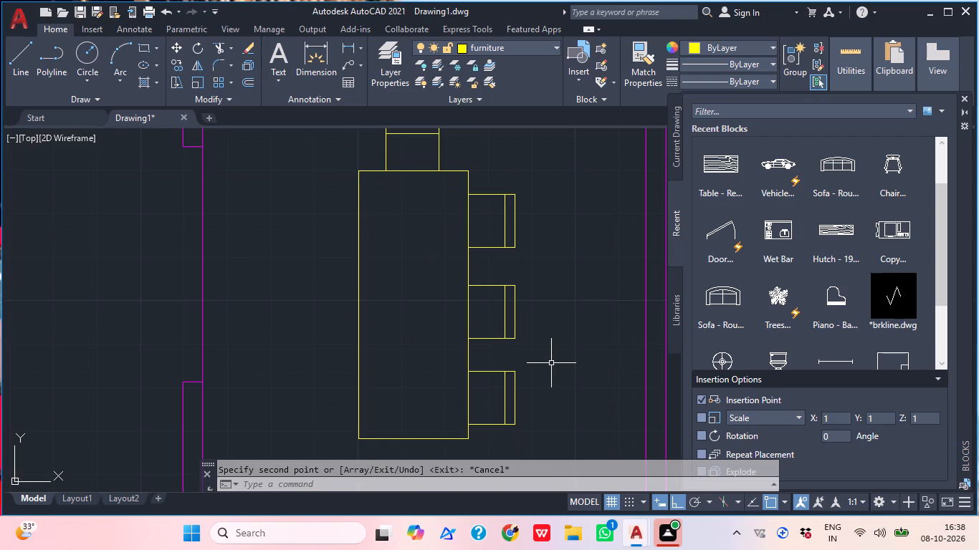
Mirror the three east-side chairs across the dining table's north-south centreline to its west side, keeping the originals.
{"action": "left_click_drag", "start_coordinate": [540, 449], "coordinate": [518, 448]}
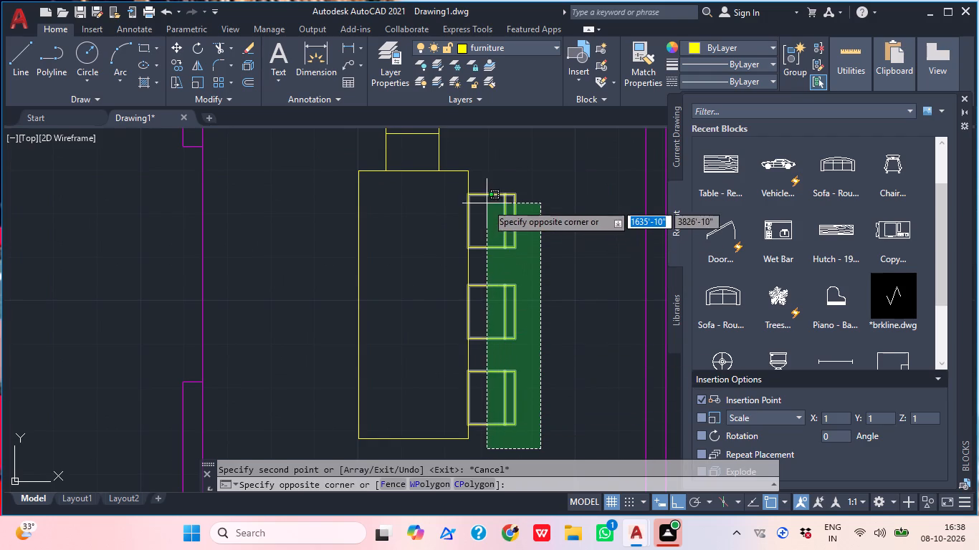
{"action": "left_click", "coordinate": [493, 168]}
{"action": "type", "text": "mi"}
{"action": "key", "text": "space"}
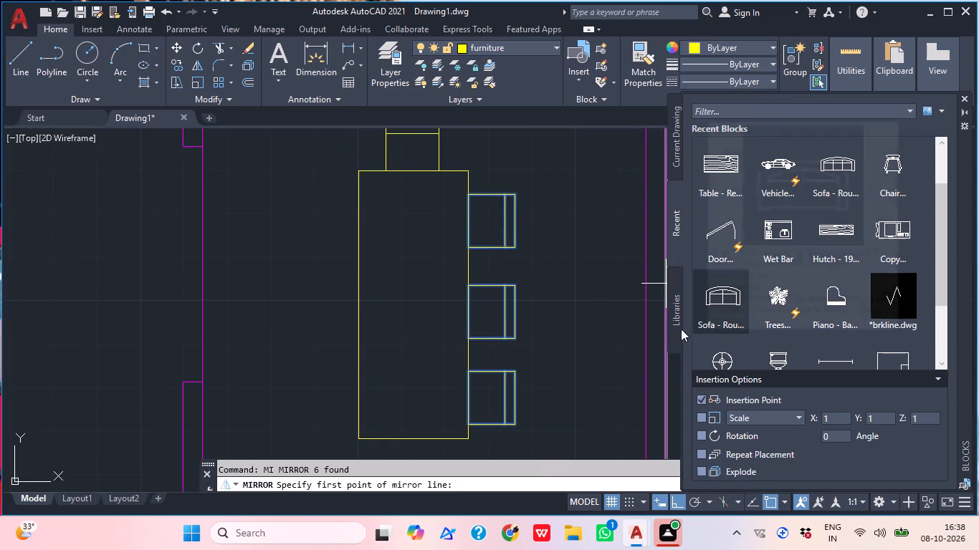
{"action": "left_click", "coordinate": [408, 170]}
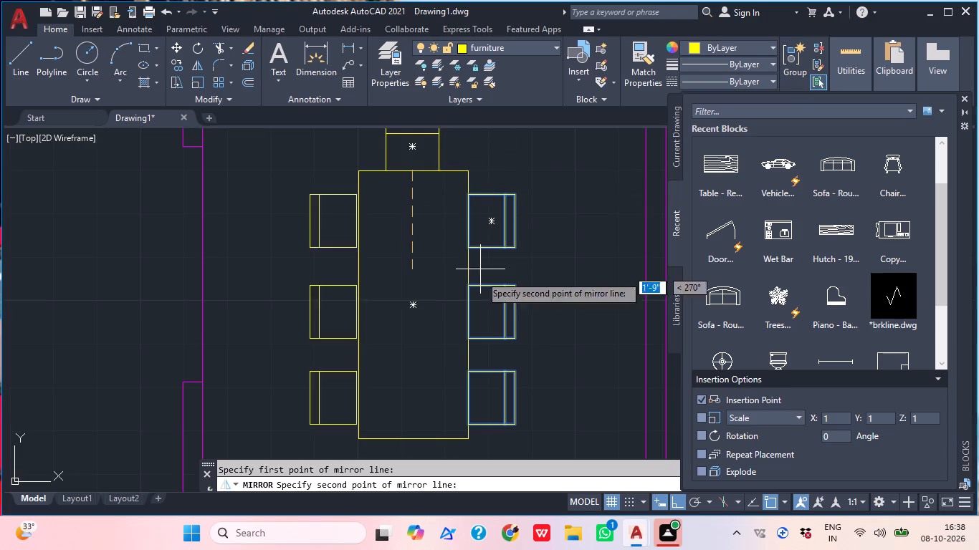
{"action": "left_click", "coordinate": [460, 380]}
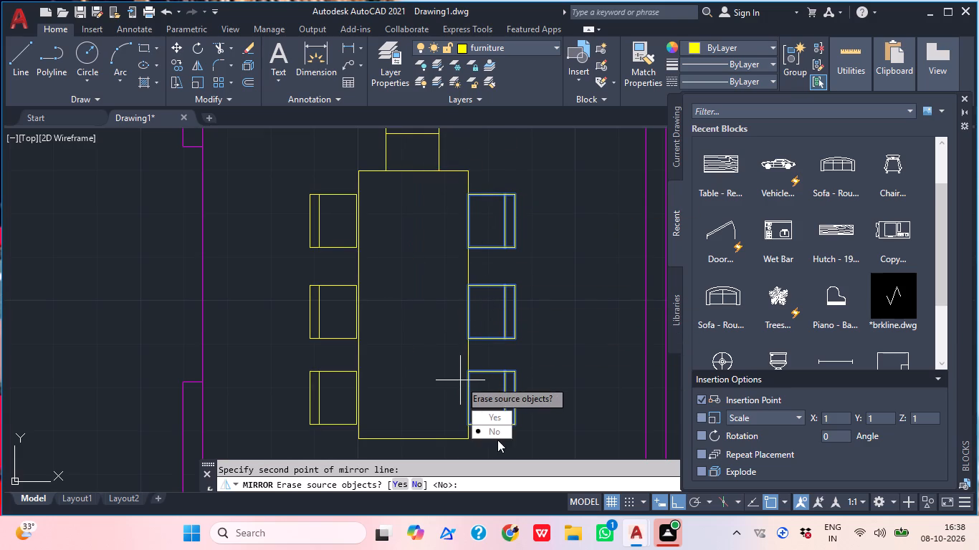
{"action": "left_click_drag", "start_coordinate": [483, 427], "coordinate": [459, 382]}
Mirror the north-end chair across the table's east-west centreline to its south end, keeping the original.
{"action": "scroll", "coordinate": [446, 301], "scroll_direction": "down", "scroll_amount": 1}
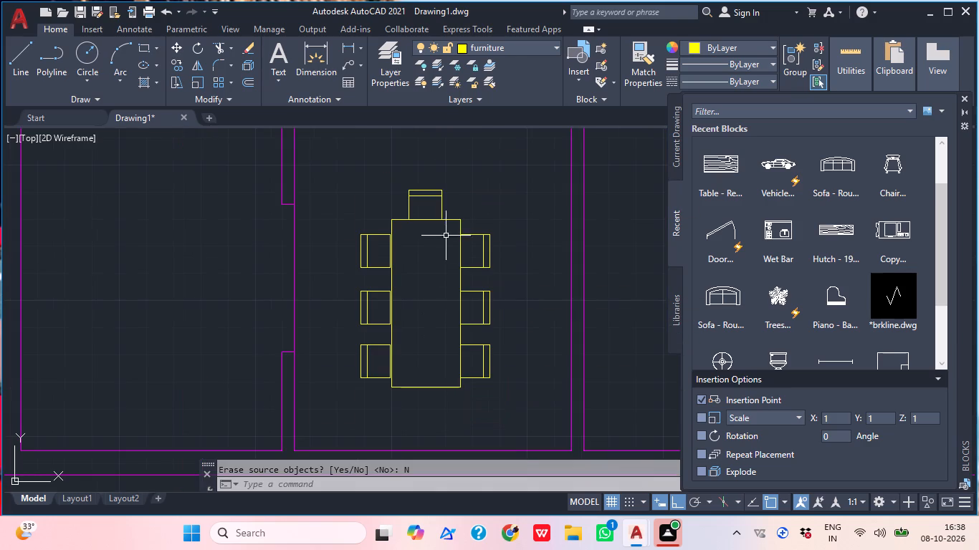
{"action": "left_click", "coordinate": [453, 202]}
{"action": "left_click", "coordinate": [386, 191]}
{"action": "key", "text": "m"}
{"action": "key", "text": "i"}
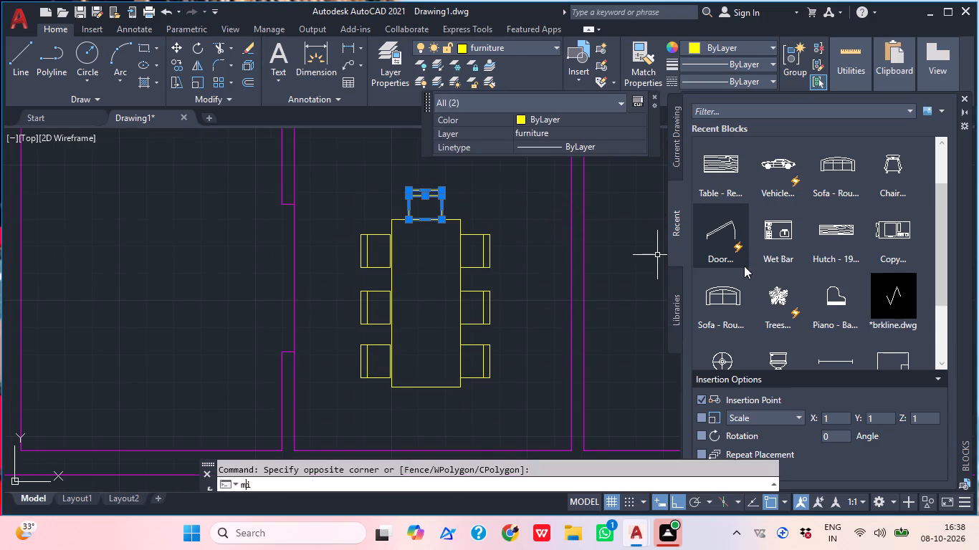
{"action": "key", "text": "space"}
{"action": "left_click", "coordinate": [463, 299]}
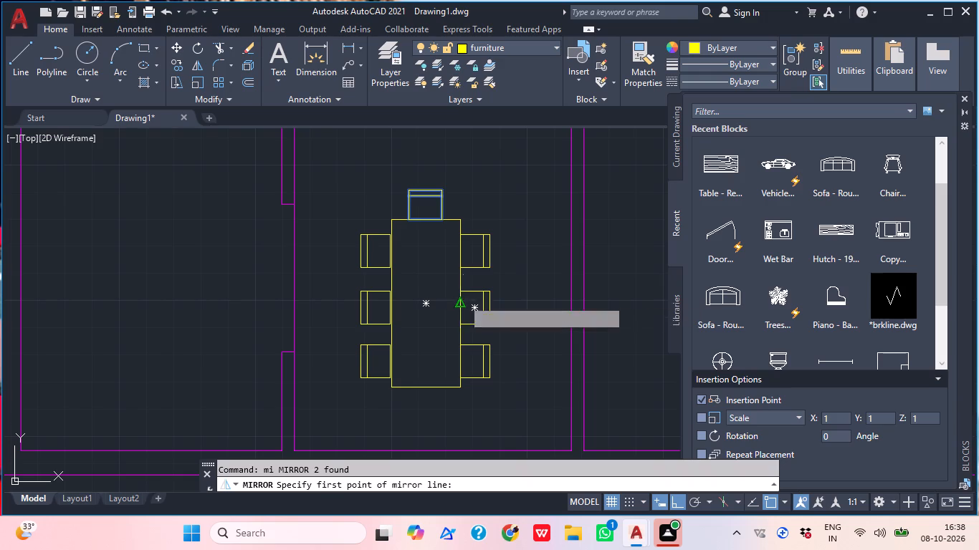
{"action": "left_click", "coordinate": [211, 184]}
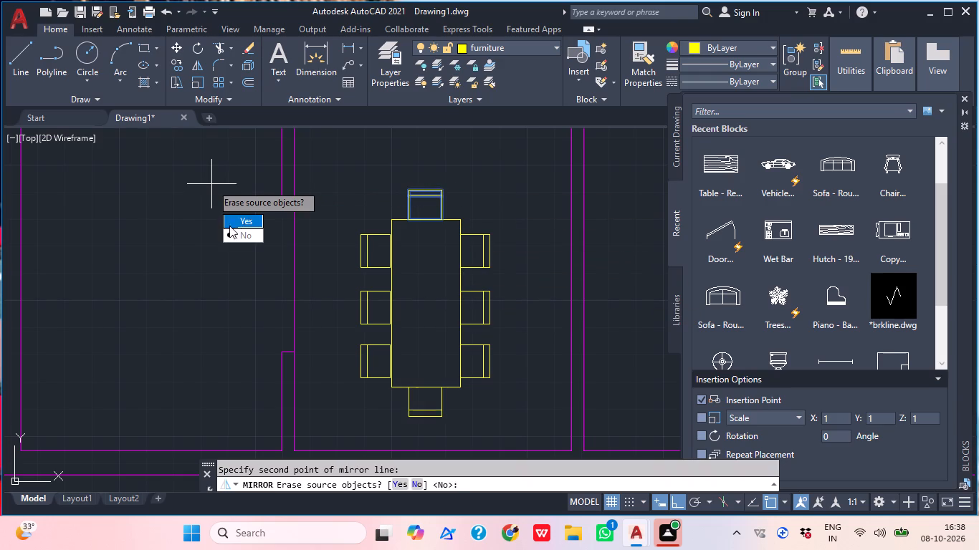
{"action": "left_click_drag", "start_coordinate": [225, 234], "coordinate": [211, 184]}
{"action": "key", "text": "Escape"}
Draw a horizontal counter line across the room west of the dining area, from its east wall to its west wall near the south end.
{"action": "middle_click_drag", "start_coordinate": [583, 285], "coordinate": [578, 284]}
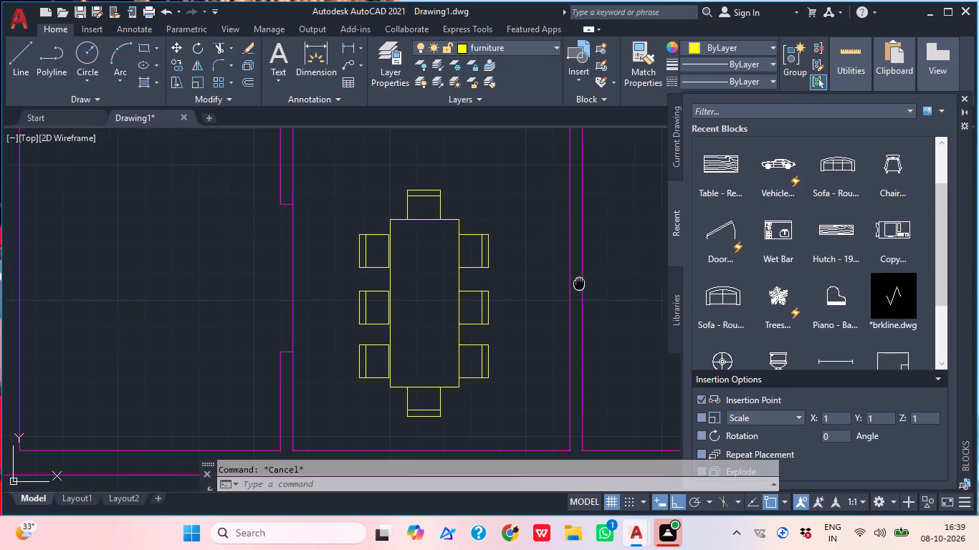
{"action": "middle_click_drag", "start_coordinate": [578, 284], "coordinate": [543, 266]}
{"action": "scroll", "coordinate": [540, 266], "scroll_direction": "down", "scroll_amount": 1}
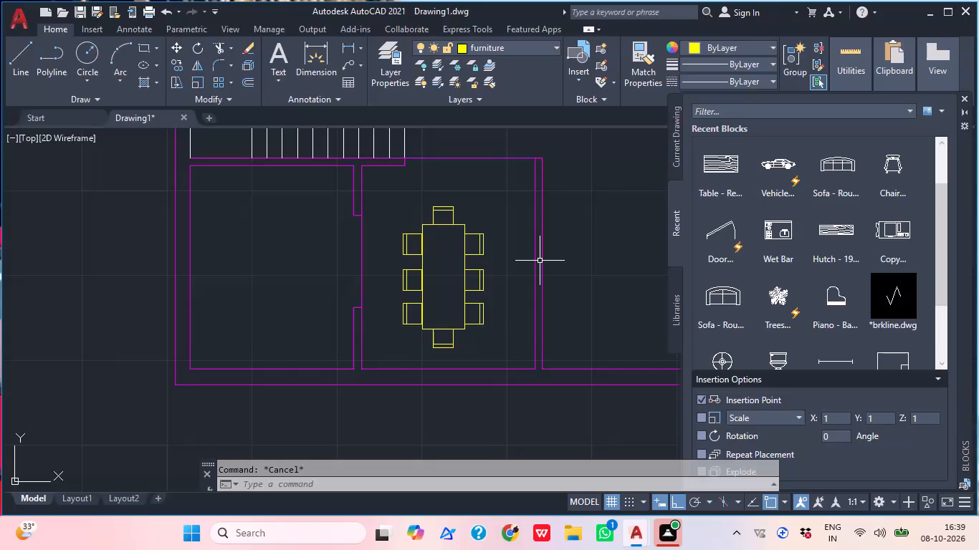
{"action": "type", "text": "l"}
{"action": "key", "text": "space"}
{"action": "left_click", "coordinate": [353, 329]}
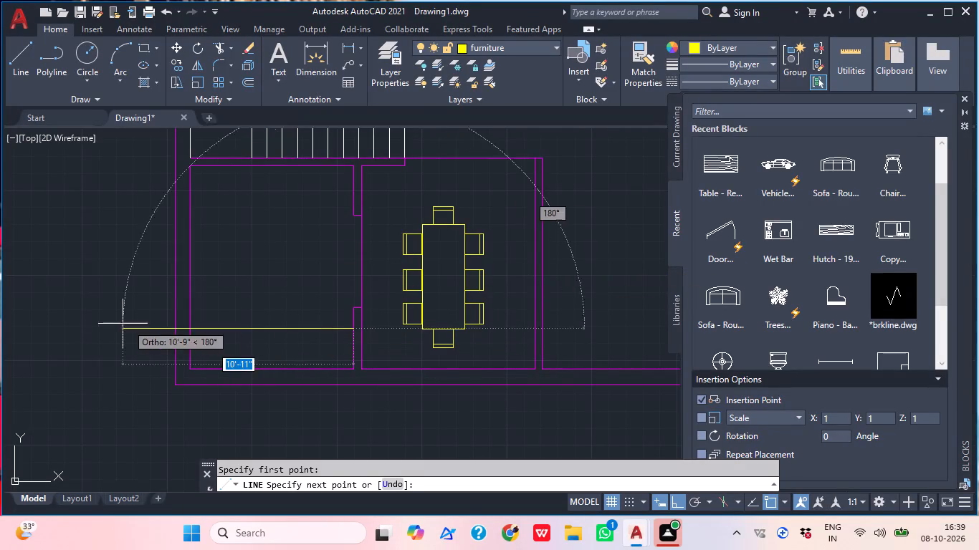
{"action": "left_click", "coordinate": [188, 329]}
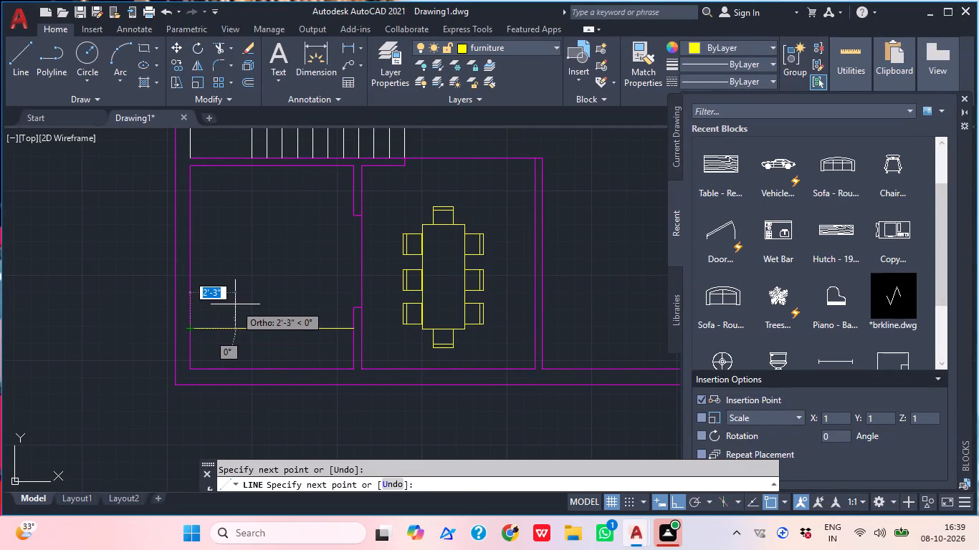
{"action": "key", "text": "Escape"}
Insert the Copy Machine block on the counter, with its top edge along the counter line in the eastern half.
{"action": "type", "text": "i"}
{"action": "key", "text": "space"}
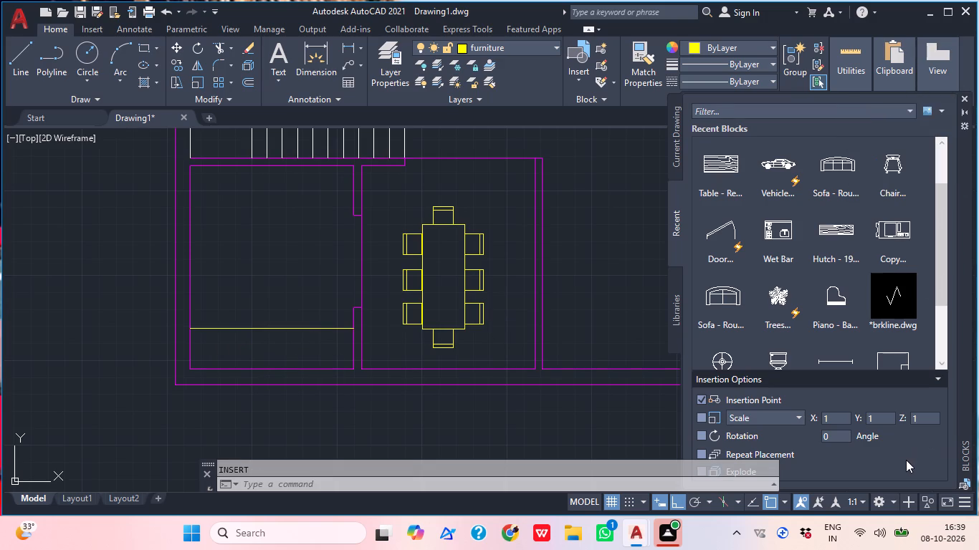
{"action": "scroll", "coordinate": [831, 286], "scroll_direction": "down", "scroll_amount": 1}
{"action": "scroll", "coordinate": [831, 286], "scroll_direction": "up", "scroll_amount": 1}
{"action": "scroll", "coordinate": [831, 286], "scroll_direction": "down", "scroll_amount": 3}
{"action": "scroll", "coordinate": [831, 286], "scroll_direction": "up", "scroll_amount": 1}
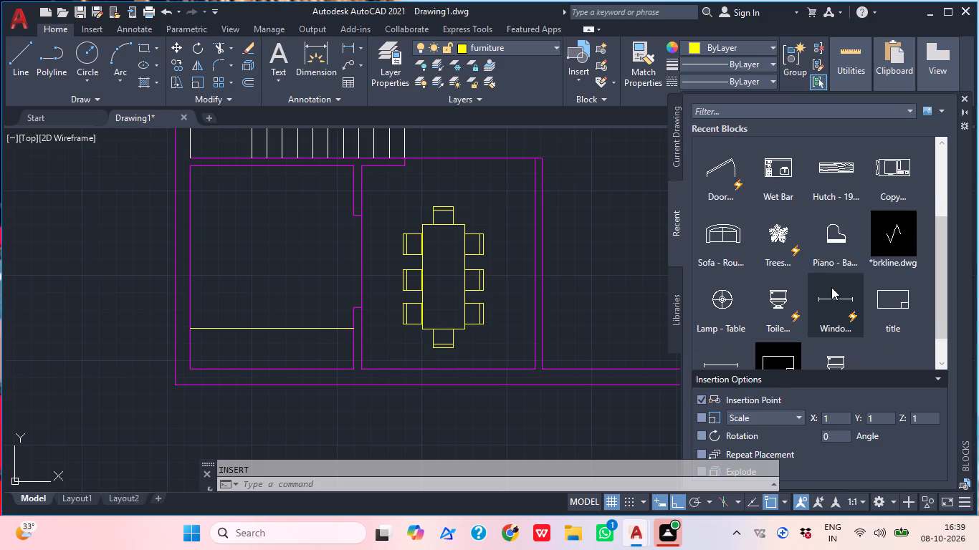
{"action": "scroll", "coordinate": [831, 287], "scroll_direction": "down", "scroll_amount": 3}
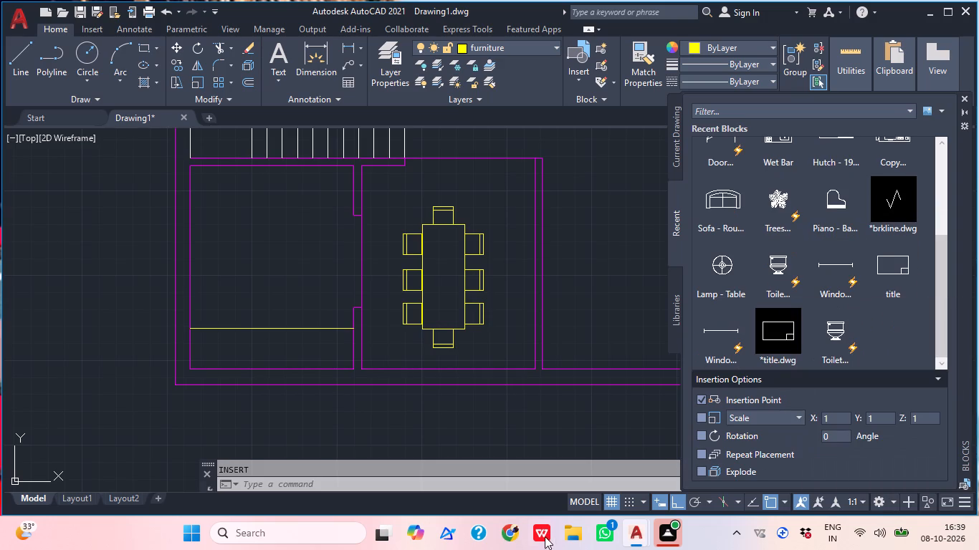
{"action": "scroll", "coordinate": [779, 155], "scroll_direction": "up", "scroll_amount": 2}
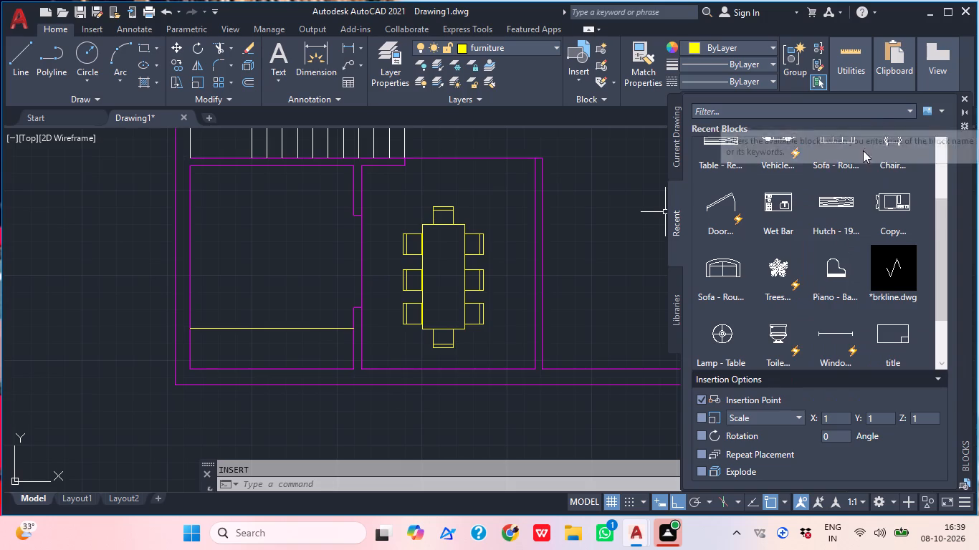
{"action": "left_click_drag", "start_coordinate": [909, 197], "coordinate": [592, 438]}
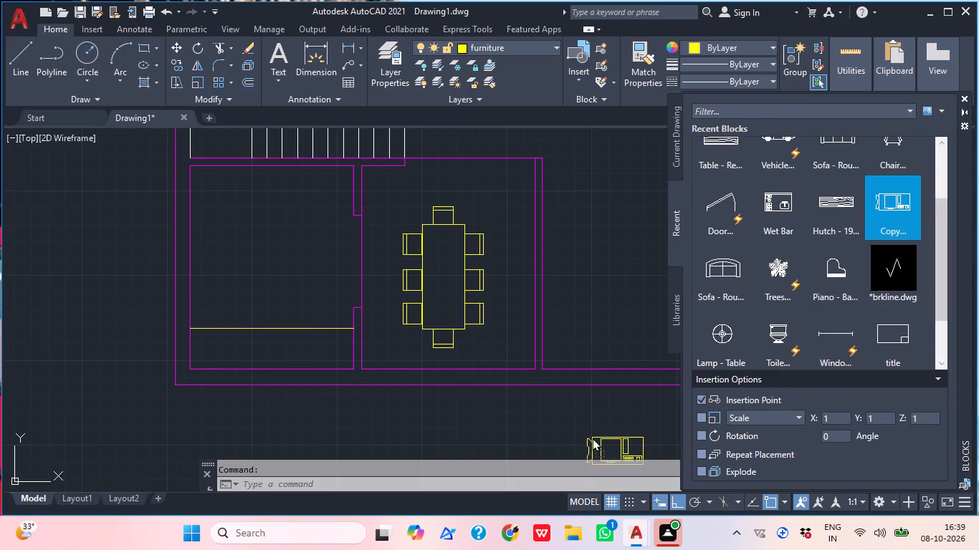
{"action": "left_click_drag", "start_coordinate": [592, 438], "coordinate": [291, 328]}
{"action": "left_click_drag", "start_coordinate": [291, 328], "coordinate": [295, 340]}
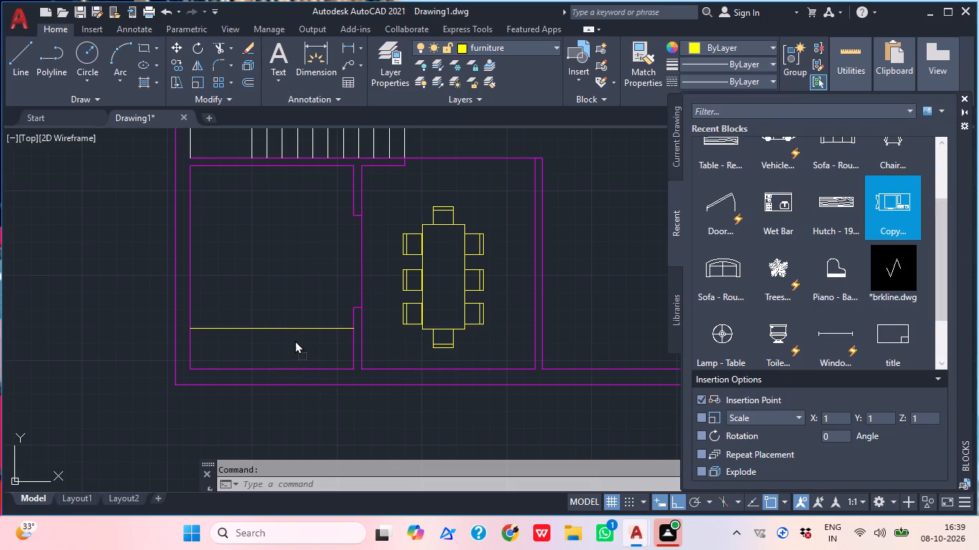
{"action": "left_click_drag", "start_coordinate": [295, 340], "coordinate": [398, 362]}
{"action": "left_click_drag", "start_coordinate": [398, 362], "coordinate": [275, 334]}
{"action": "scroll", "coordinate": [312, 350], "scroll_direction": "up", "scroll_amount": 2}
Move the Copy Machine block slightly south, between the counter line and the south wall.
{"action": "left_click", "coordinate": [313, 352]}
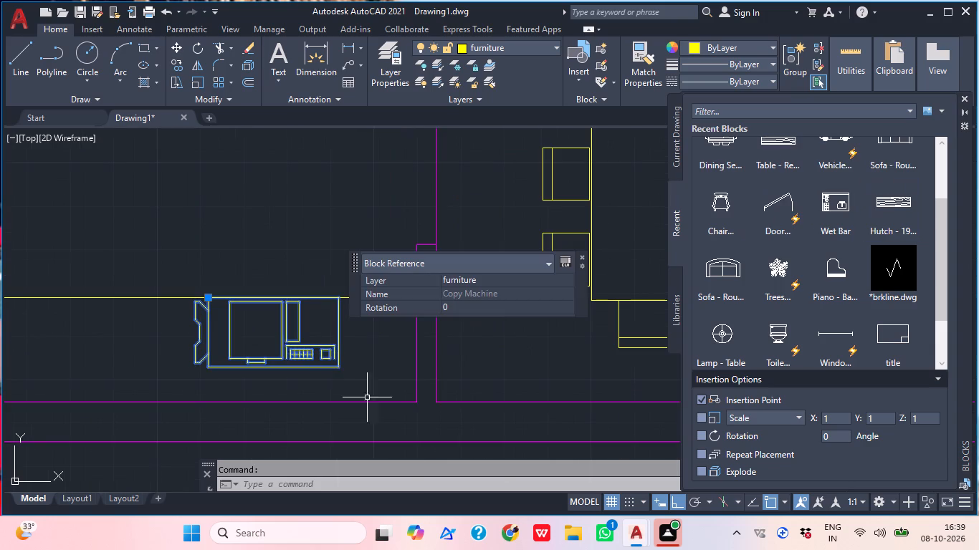
{"action": "type", "text": "m"}
{"action": "key", "text": "space"}
{"action": "left_click", "coordinate": [336, 366]}
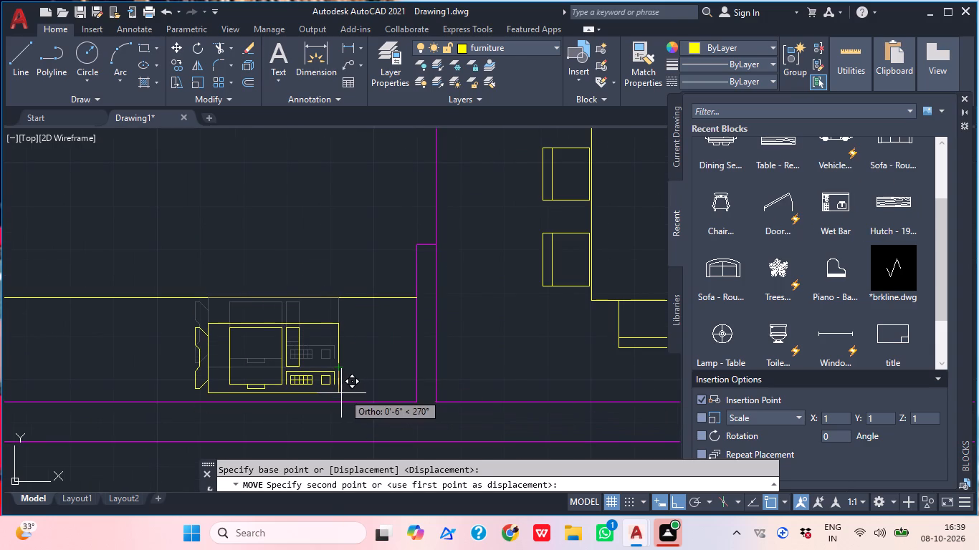
{"action": "left_click", "coordinate": [338, 382]}
Insert the Wet Bar block in the empty space outside the house, west of the counter.
{"action": "scroll", "coordinate": [338, 382], "scroll_direction": "down", "scroll_amount": 2}
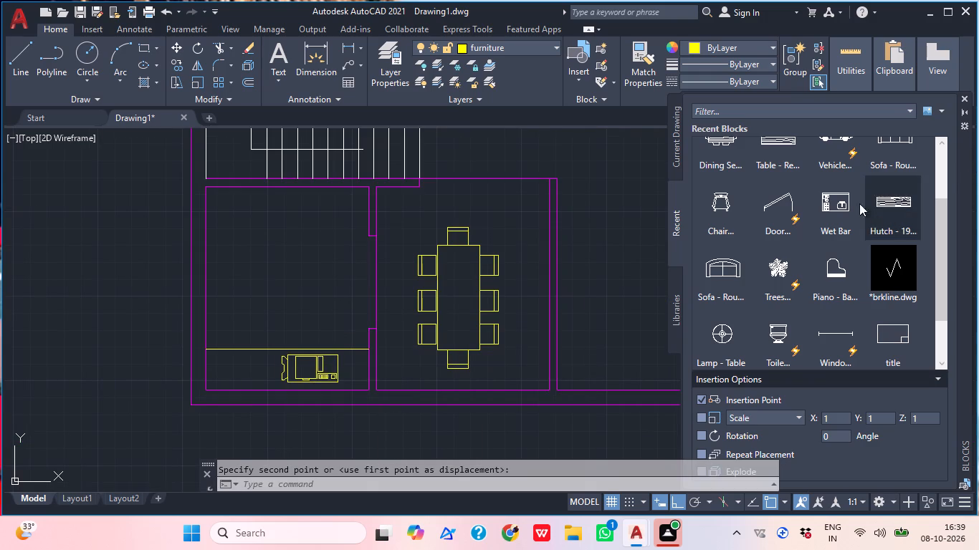
{"action": "scroll", "coordinate": [856, 199], "scroll_direction": "up", "scroll_amount": 3}
{"action": "scroll", "coordinate": [856, 199], "scroll_direction": "down", "scroll_amount": 1}
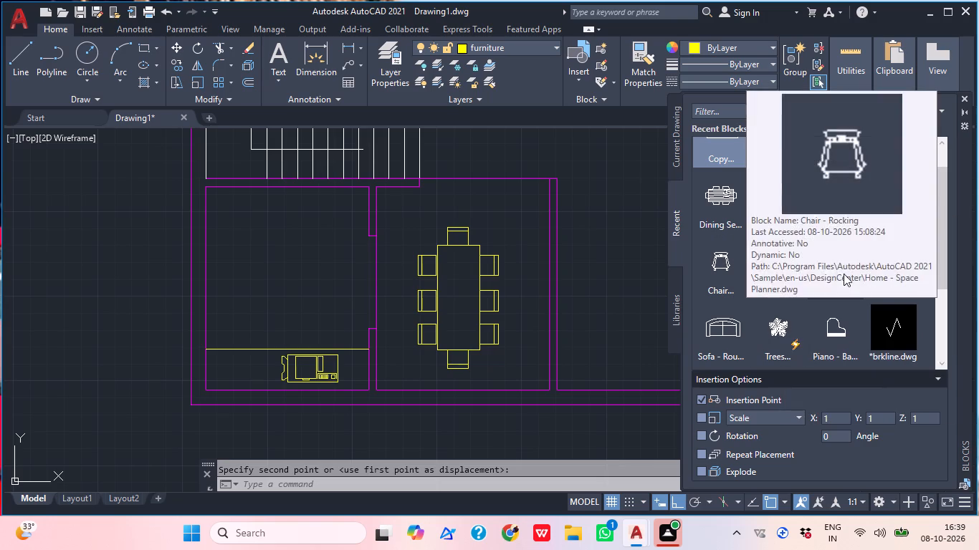
{"action": "left_click_drag", "start_coordinate": [851, 258], "coordinate": [543, 453]}
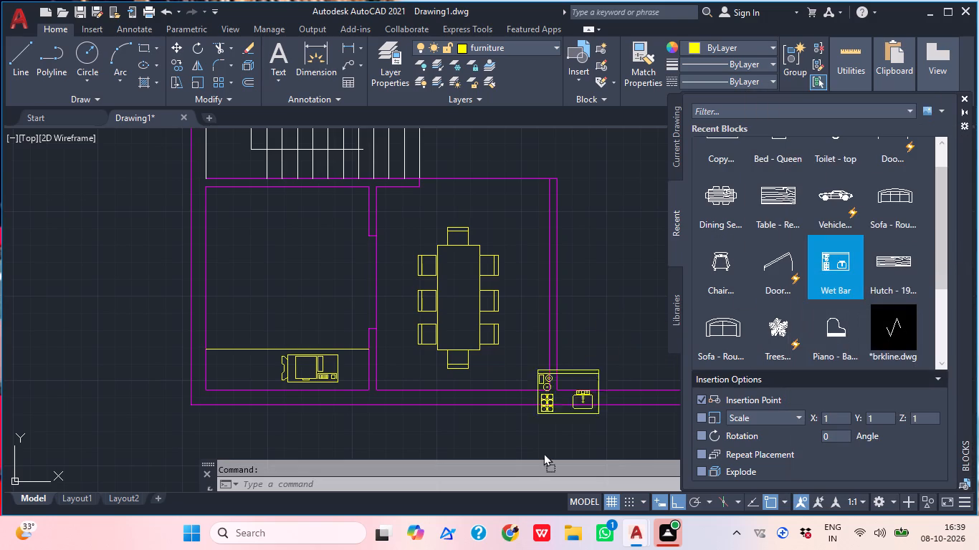
{"action": "left_click_drag", "start_coordinate": [543, 453], "coordinate": [214, 346]}
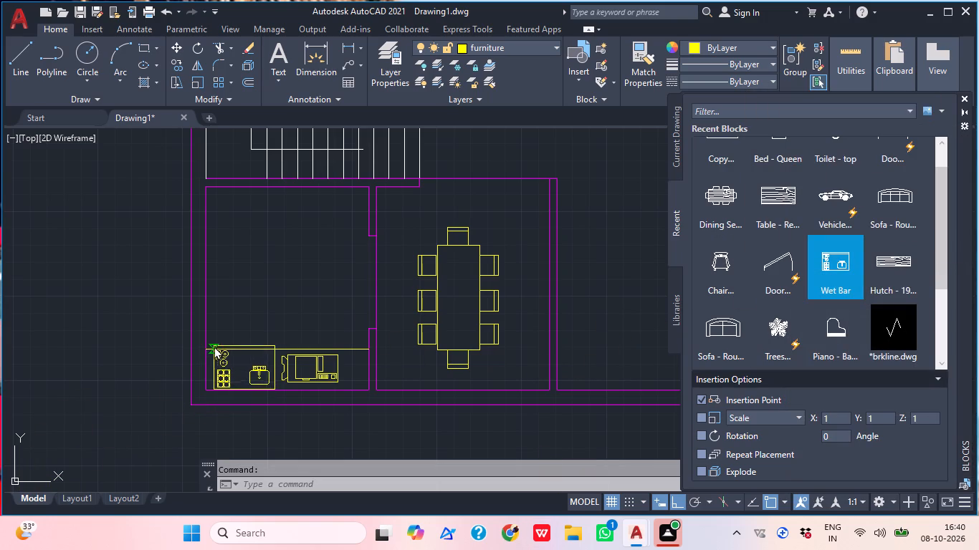
{"action": "left_click_drag", "start_coordinate": [214, 346], "coordinate": [85, 365]}
Scale the Wet Bar block down slightly so it can fit within the counter's depth.
{"action": "left_click", "coordinate": [123, 403]}
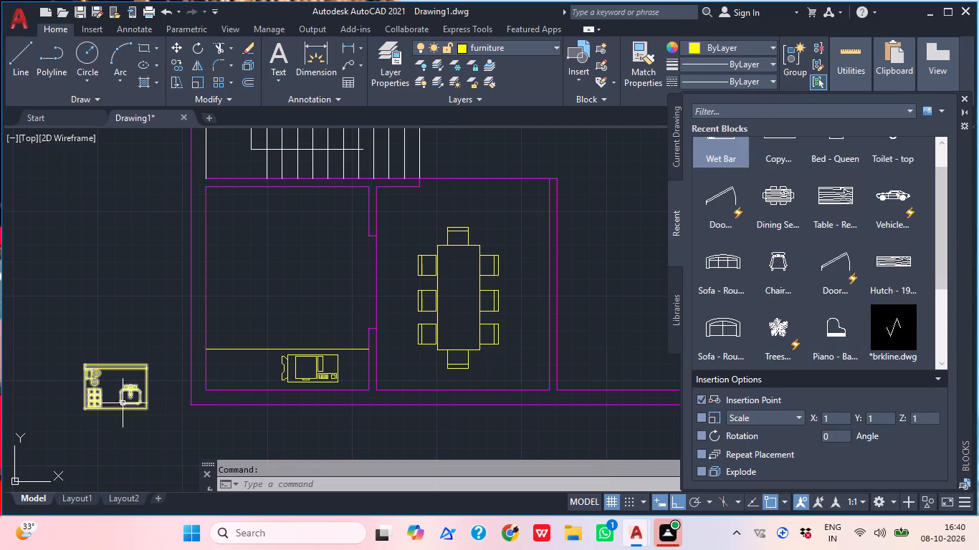
{"action": "type", "text": "sc"}
{"action": "key", "text": "space"}
{"action": "left_click", "coordinate": [90, 390]}
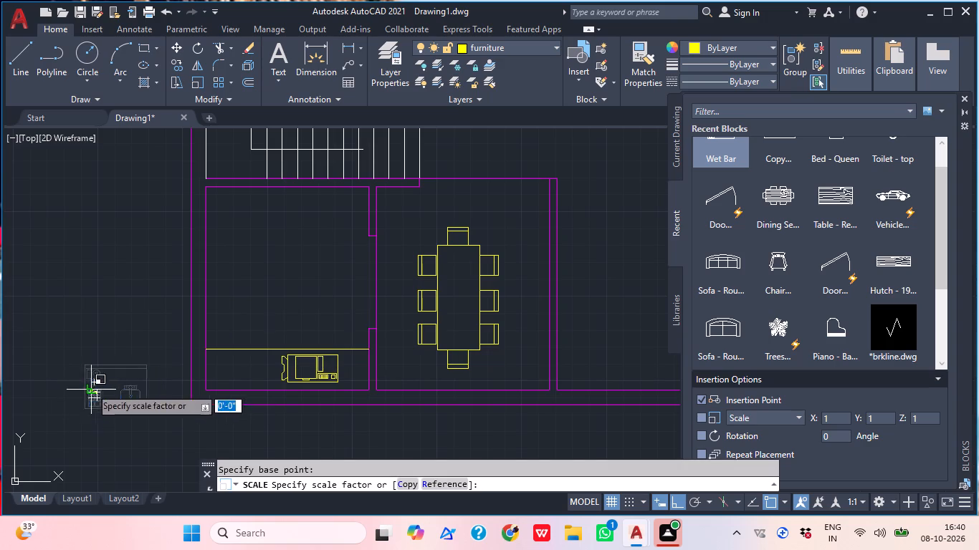
{"action": "left_click", "coordinate": [94, 418]}
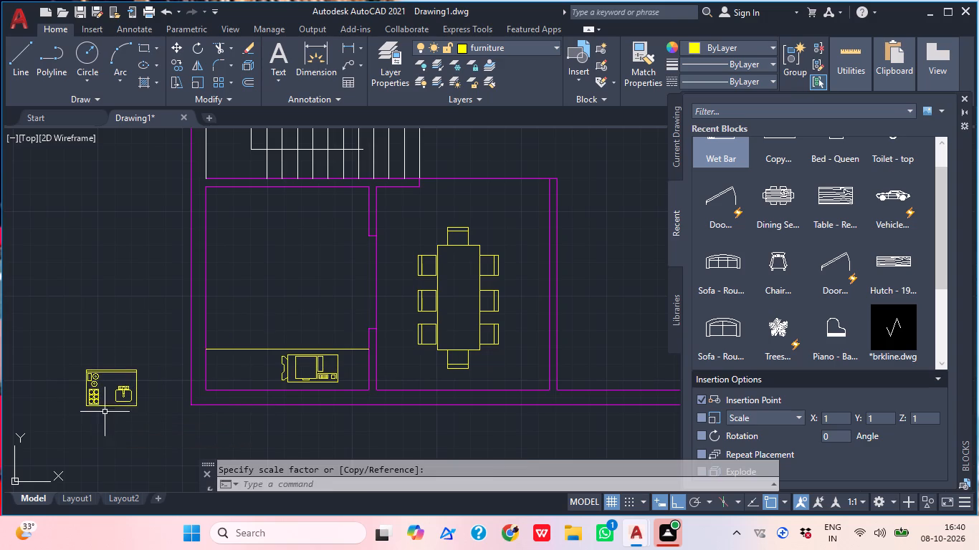
Move the Wet Bar block onto the counter's west end, beside the Copy Machine block, with Ortho off.
{"action": "left_click", "coordinate": [115, 410]}
{"action": "left_click", "coordinate": [81, 398]}
{"action": "type", "text": "m"}
{"action": "key", "text": "space"}
{"action": "left_click", "coordinate": [110, 380]}
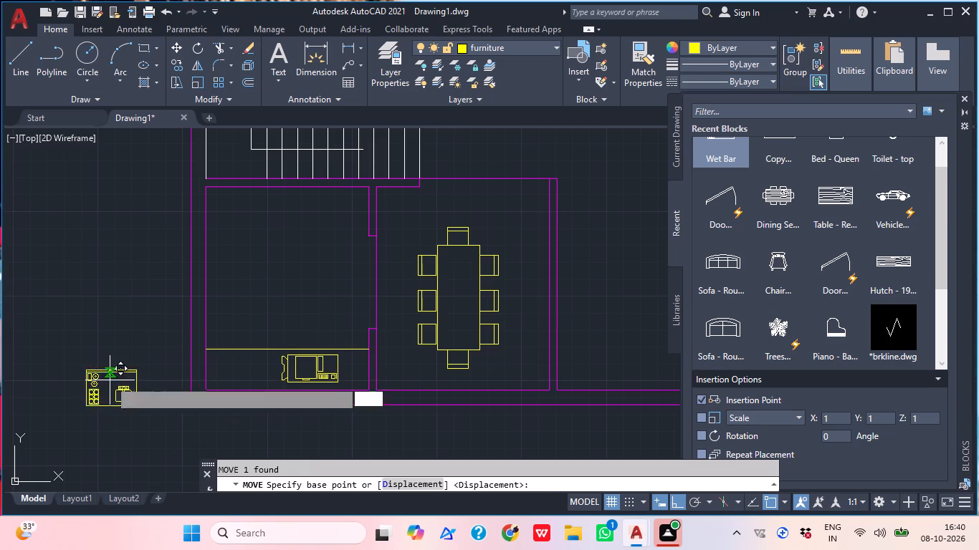
{"action": "scroll", "coordinate": [207, 372], "scroll_direction": "up", "scroll_amount": 2}
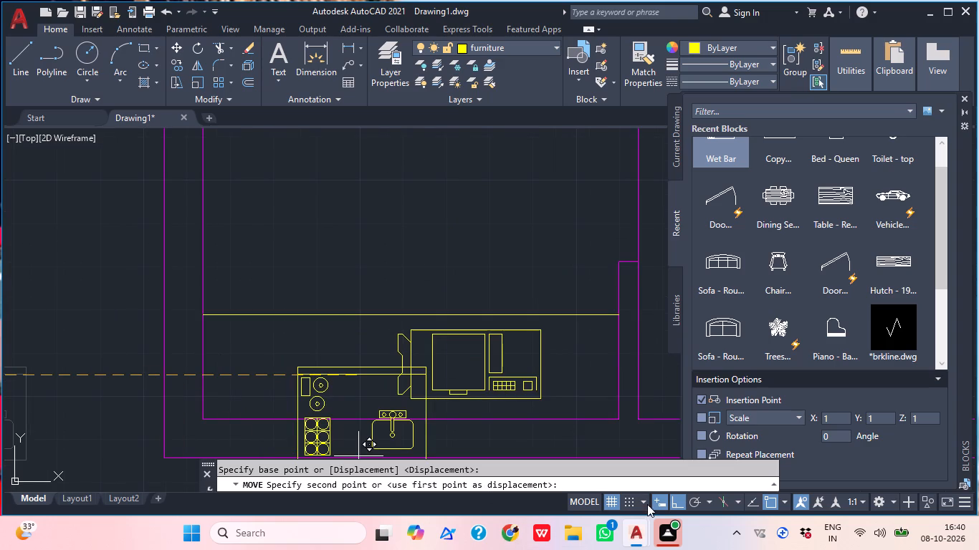
{"action": "left_click", "coordinate": [677, 495]}
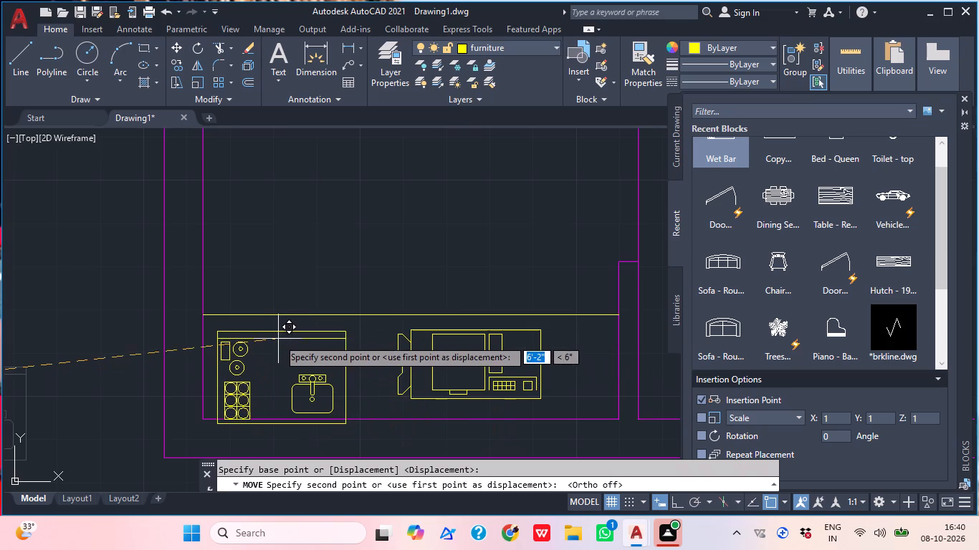
{"action": "left_click", "coordinate": [272, 331]}
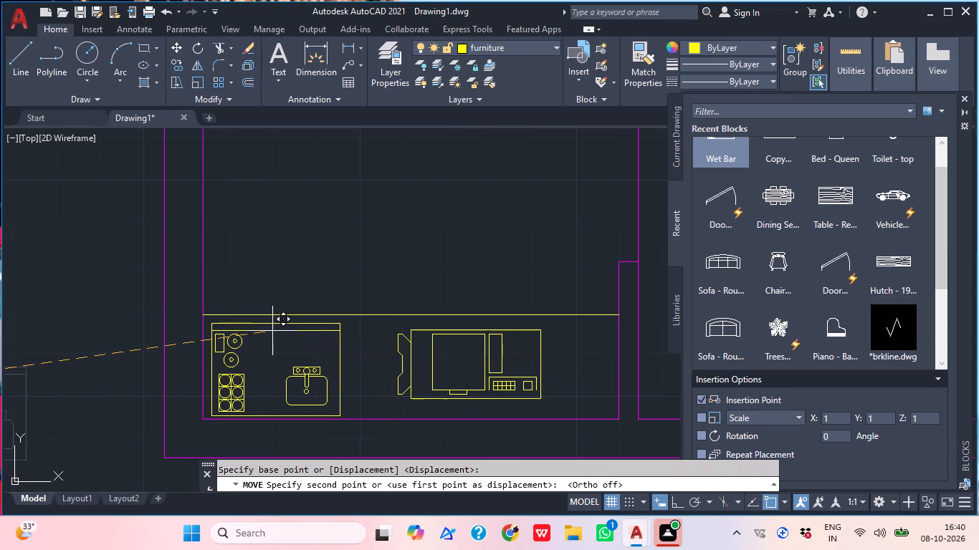
{"action": "scroll", "coordinate": [308, 315], "scroll_direction": "down", "scroll_amount": 1}
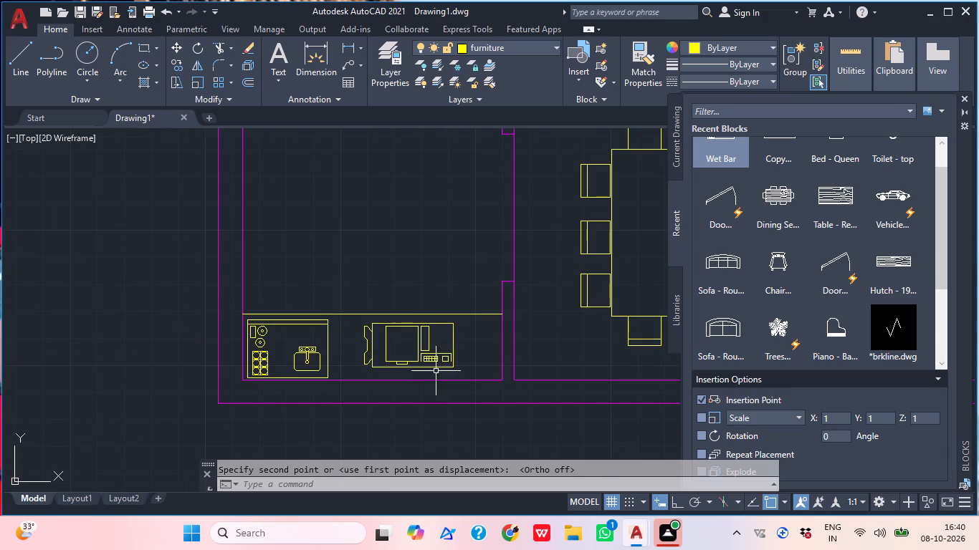
Move the Copy Machine block about 1'-1" east along the kitchen counter, towards the kitchen's east wall.
{"action": "left_click", "coordinate": [434, 369]}
{"action": "type", "text": "m"}
{"action": "key", "text": "space"}
{"action": "scroll", "coordinate": [434, 365], "scroll_direction": "up", "scroll_amount": 2}
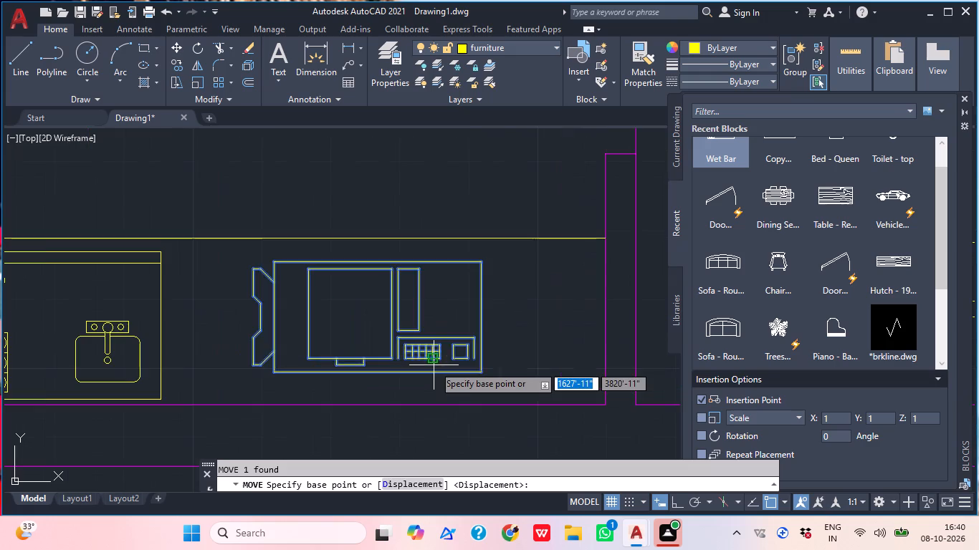
{"action": "left_click", "coordinate": [434, 365]}
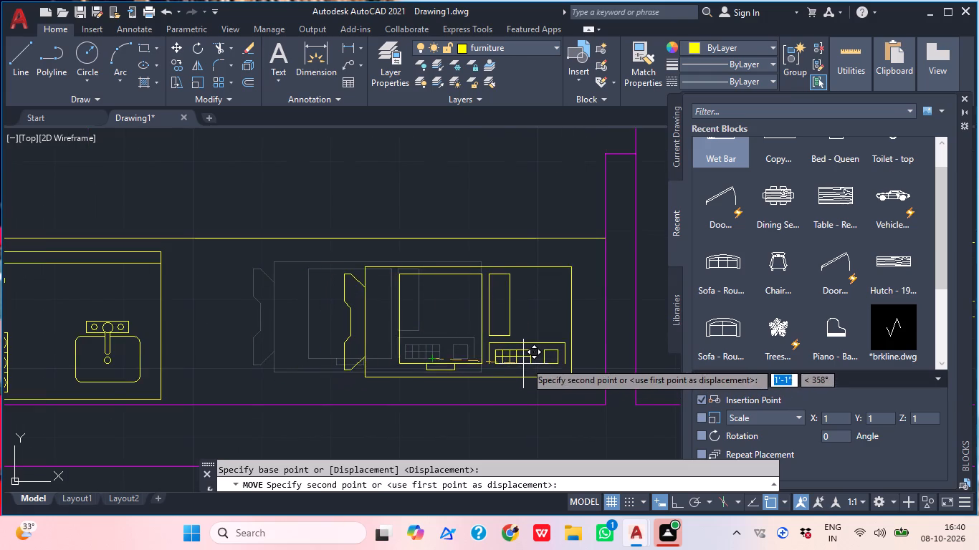
{"action": "left_click", "coordinate": [525, 362]}
Draw a table rectangle about 3'-1" wide by 4'-7" long in the living area, north of the entrance door.
{"action": "scroll", "coordinate": [500, 357], "scroll_direction": "down", "scroll_amount": 1}
{"action": "scroll", "coordinate": [393, 362], "scroll_direction": "down", "scroll_amount": 2}
{"action": "middle_click_drag", "start_coordinate": [350, 364], "coordinate": [231, 419]}
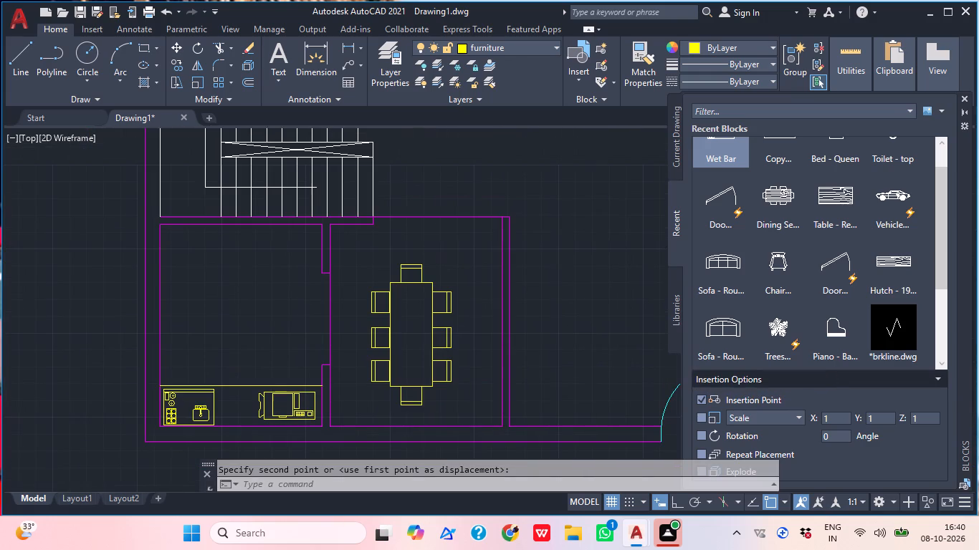
{"action": "middle_click_drag", "start_coordinate": [333, 367], "coordinate": [274, 362]}
{"action": "scroll", "coordinate": [318, 367], "scroll_direction": "down", "scroll_amount": 1}
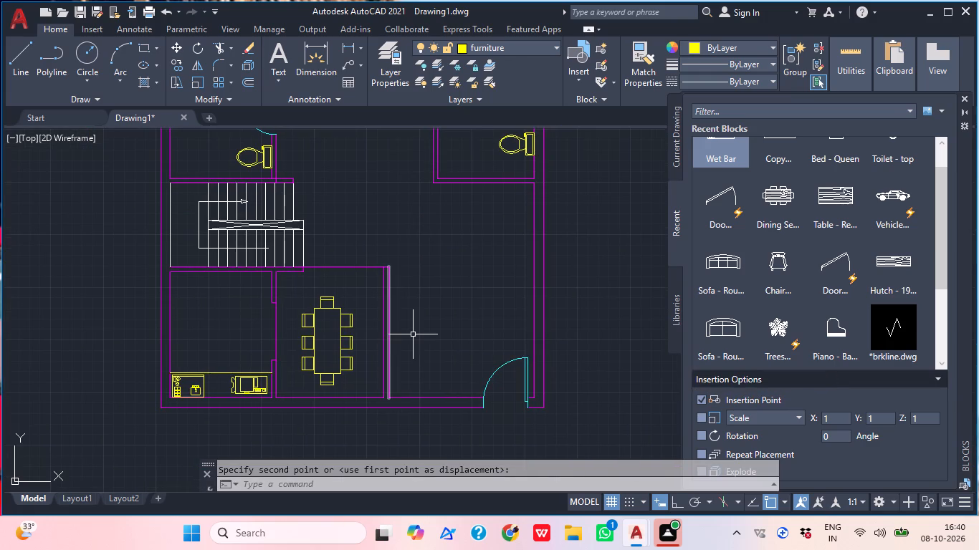
{"action": "middle_click_drag", "start_coordinate": [419, 317], "coordinate": [358, 337]}
{"action": "type", "text": "rec"}
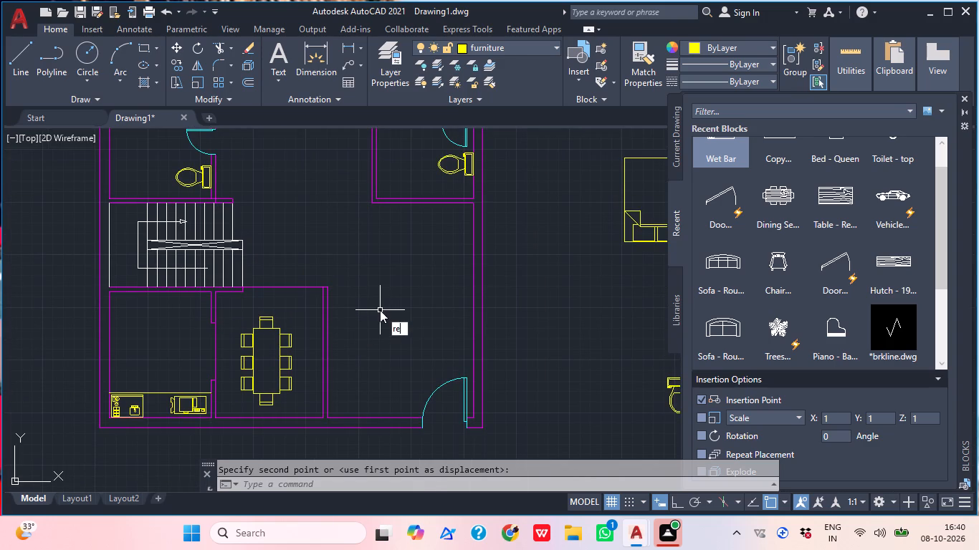
{"action": "key", "text": "space"}
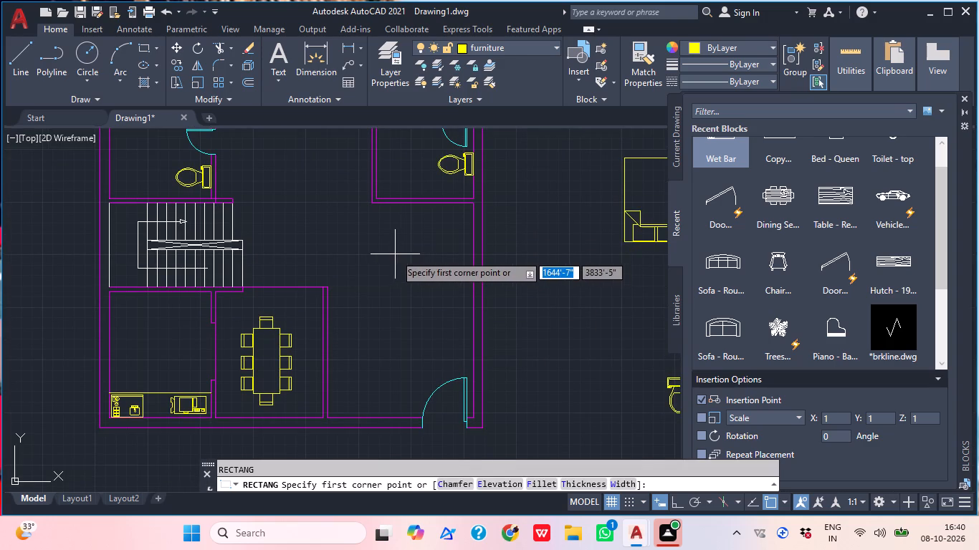
{"action": "left_click", "coordinate": [393, 254]}
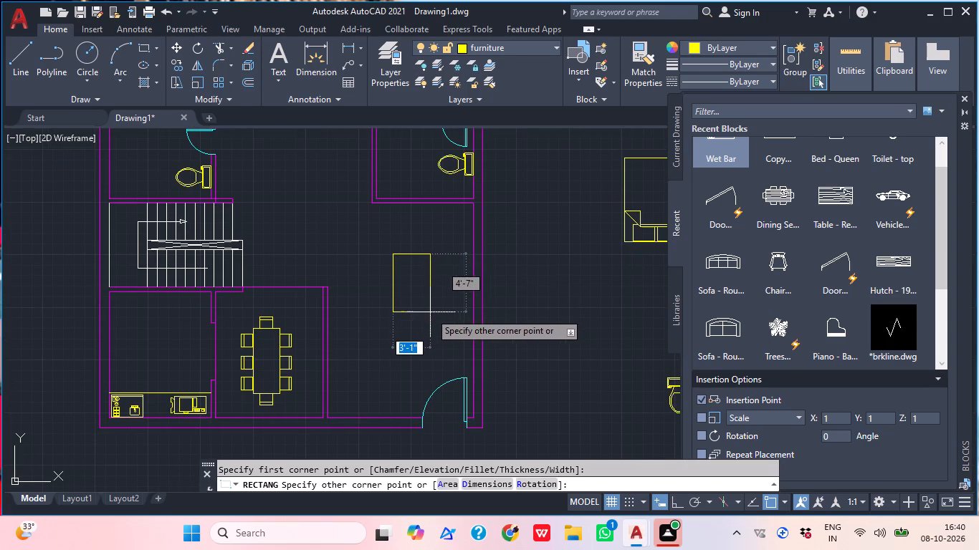
{"action": "left_click", "coordinate": [430, 314]}
Offset the table rectangle 1" inward, and offset the resulting inner rectangle another 1" inward.
{"action": "type", "text": "o"}
{"action": "key", "text": "space"}
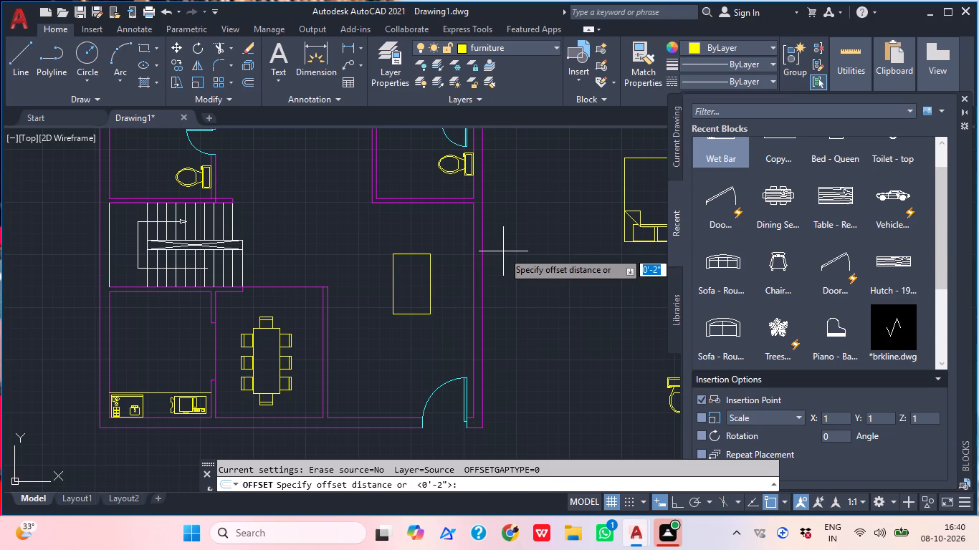
{"action": "key", "text": "1"}
{"action": "key", "text": "shift+quotedbl"}
{"action": "key", "text": "Return"}
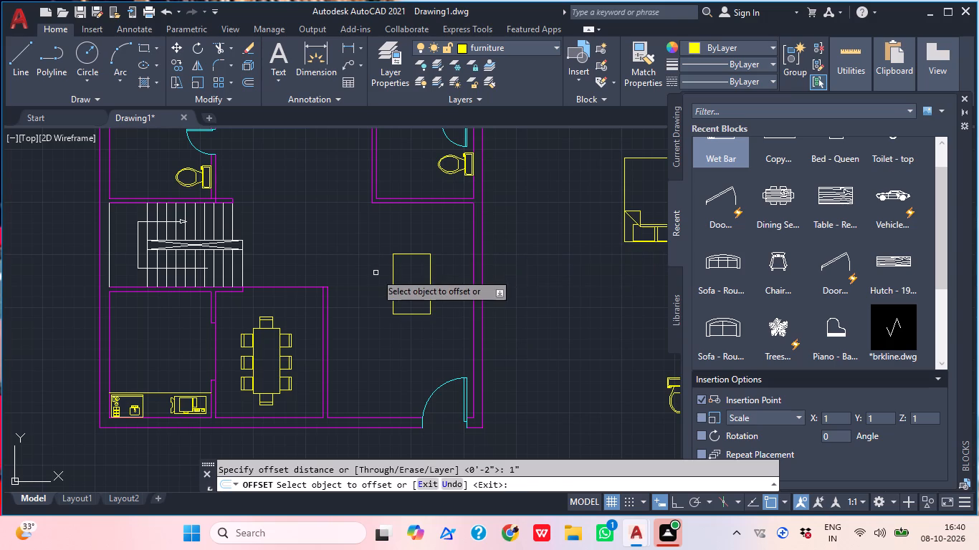
{"action": "left_click", "coordinate": [394, 255]}
{"action": "left_click", "coordinate": [407, 274]}
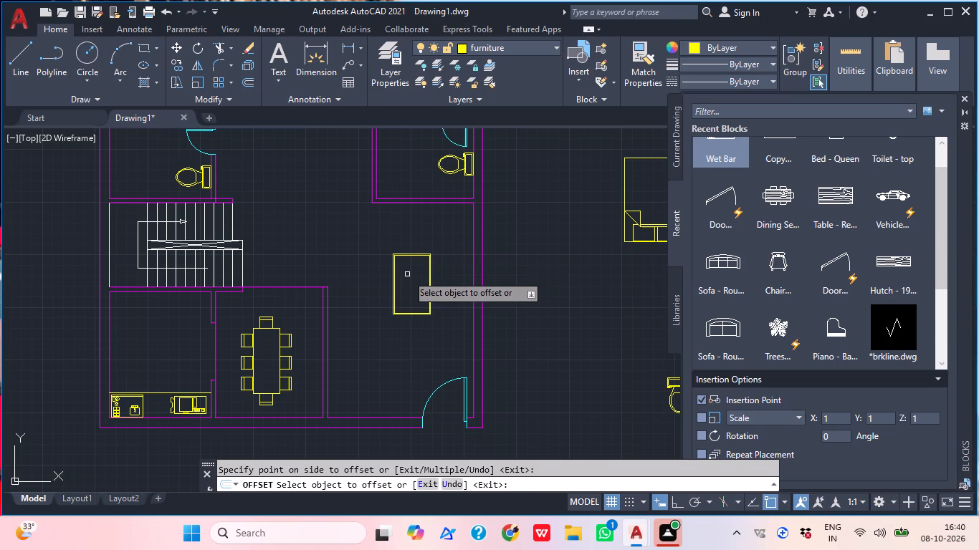
{"action": "scroll", "coordinate": [407, 274], "scroll_direction": "up", "scroll_amount": 3}
{"action": "scroll", "coordinate": [368, 266], "scroll_direction": "down", "scroll_amount": 1}
{"action": "scroll", "coordinate": [368, 266], "scroll_direction": "up", "scroll_amount": 2}
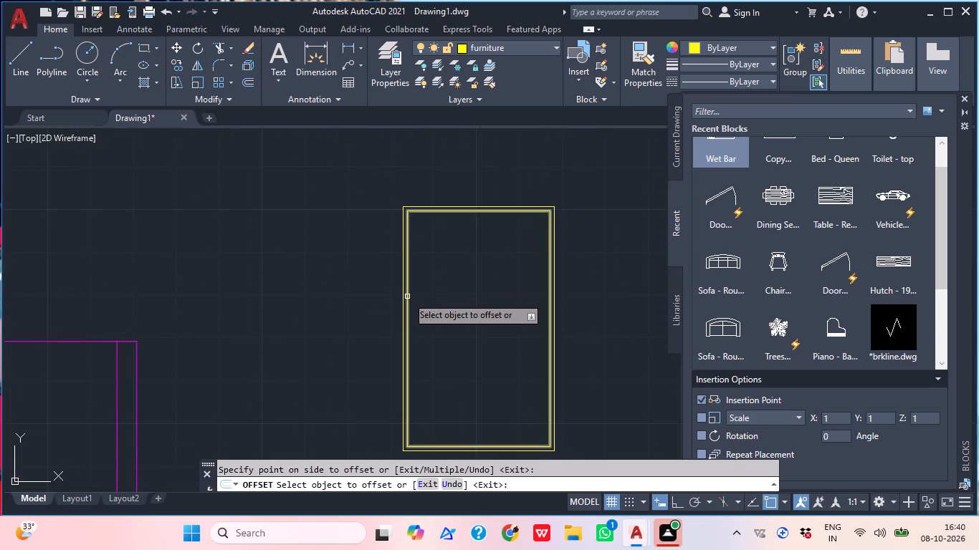
{"action": "left_click", "coordinate": [407, 296]}
{"action": "left_click", "coordinate": [446, 328]}
{"action": "scroll", "coordinate": [419, 310], "scroll_direction": "up", "scroll_amount": 1}
{"action": "scroll", "coordinate": [419, 310], "scroll_direction": "down", "scroll_amount": 1}
{"action": "scroll", "coordinate": [419, 310], "scroll_direction": "up", "scroll_amount": 1}
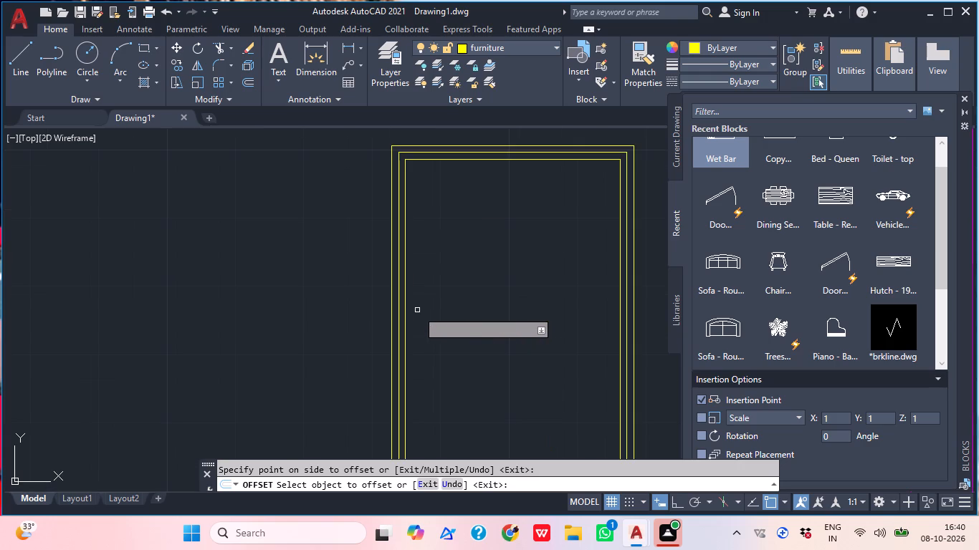
{"action": "key", "text": "Escape"}
Delete the middle of the three nested table rectangles.
{"action": "scroll", "coordinate": [397, 314], "scroll_direction": "up", "scroll_amount": 3}
{"action": "left_click", "coordinate": [397, 314]}
{"action": "key", "text": "Delete"}
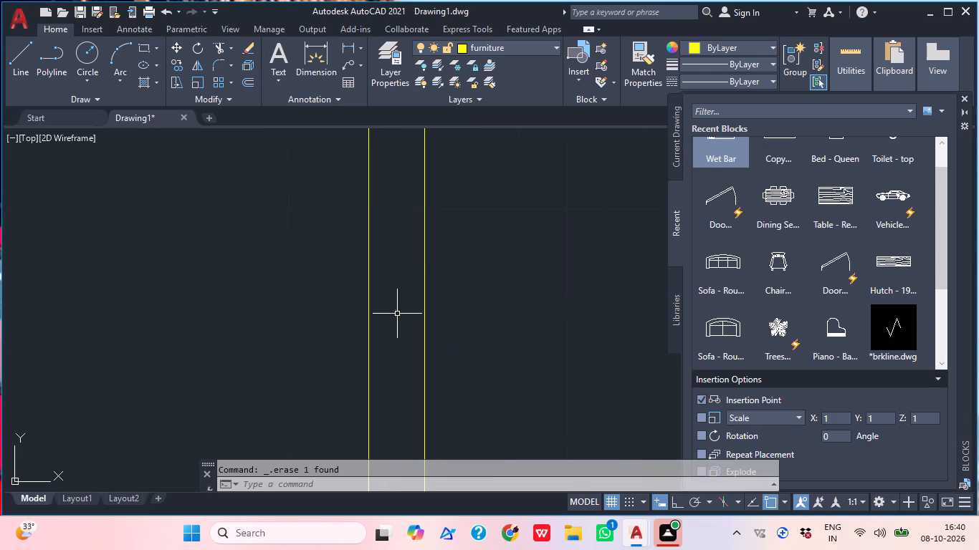
With Ortho on, draw an L-shaped sofa outline from the toilet's south wall around the table to the east wall, its long side about 8'-8".
{"action": "scroll", "coordinate": [397, 314], "scroll_direction": "down", "scroll_amount": 6}
{"action": "scroll", "coordinate": [397, 314], "scroll_direction": "up", "scroll_amount": 1}
{"action": "scroll", "coordinate": [397, 314], "scroll_direction": "down", "scroll_amount": 4}
{"action": "middle_click_drag", "start_coordinate": [526, 322], "coordinate": [454, 343]}
{"action": "scroll", "coordinate": [448, 343], "scroll_direction": "down", "scroll_amount": 2}
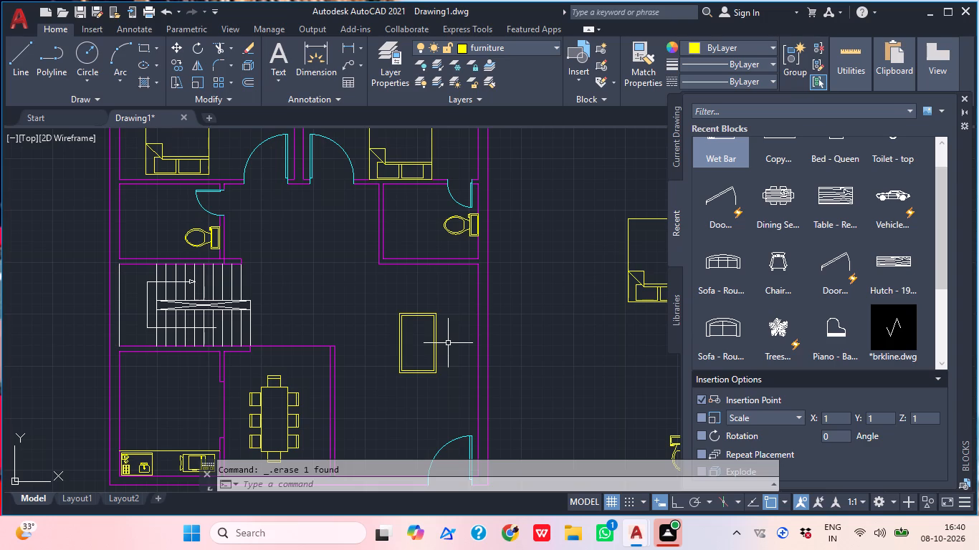
{"action": "type", "text": "l"}
{"action": "key", "text": "space"}
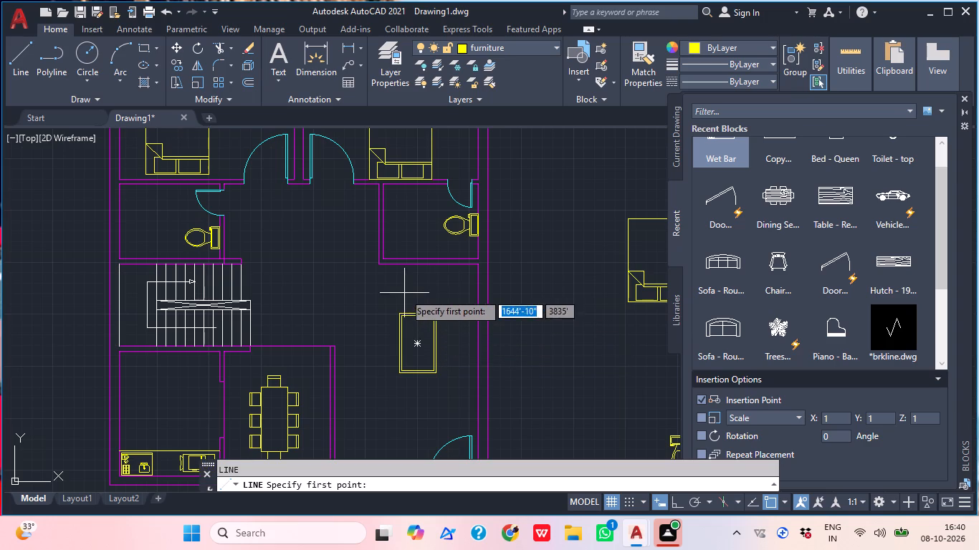
{"action": "scroll", "coordinate": [392, 268], "scroll_direction": "up", "scroll_amount": 2}
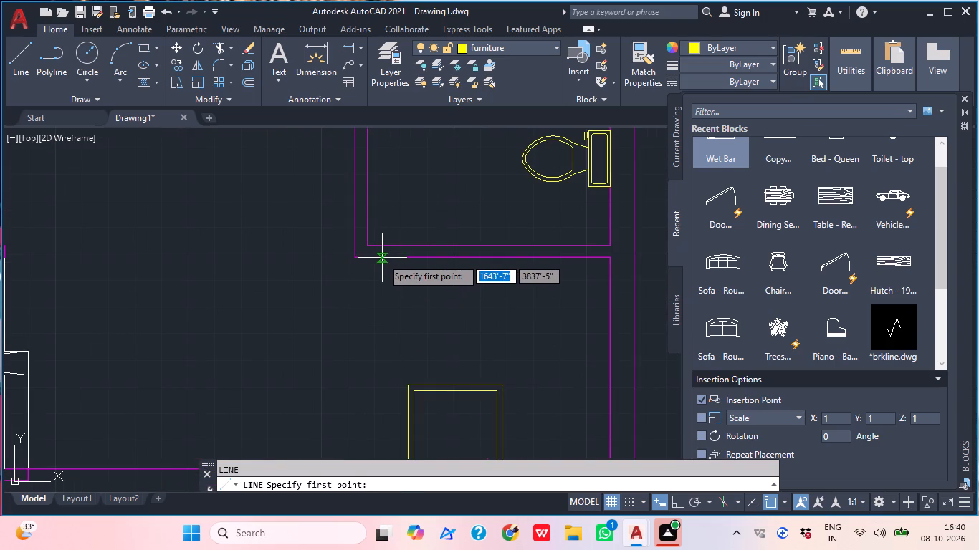
{"action": "left_click", "coordinate": [379, 256]}
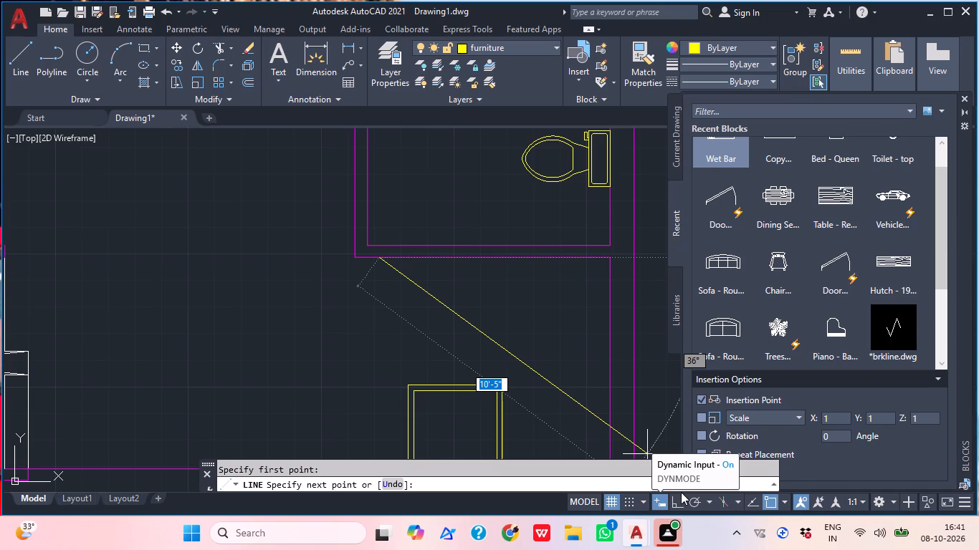
{"action": "left_click", "coordinate": [681, 492]}
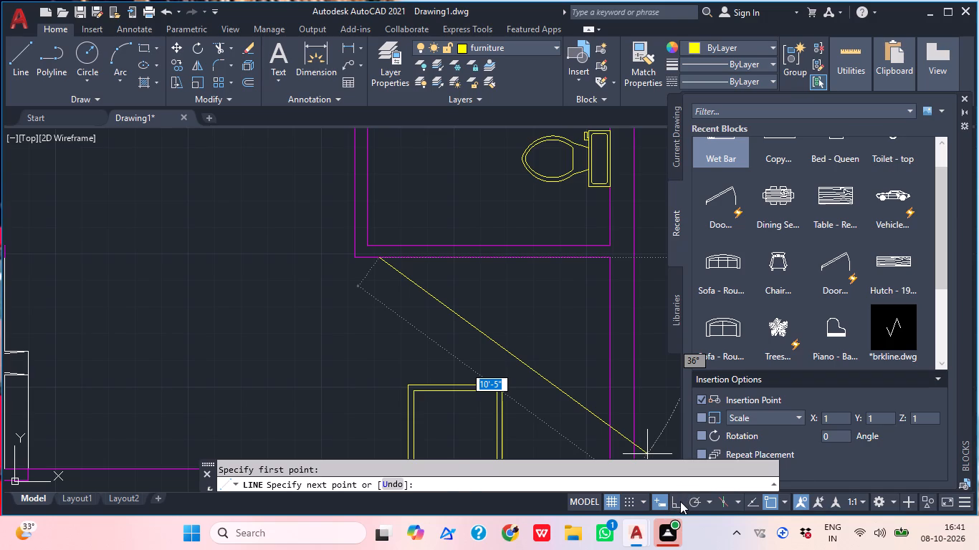
{"action": "left_click", "coordinate": [680, 501]}
{"action": "left_click", "coordinate": [380, 318]}
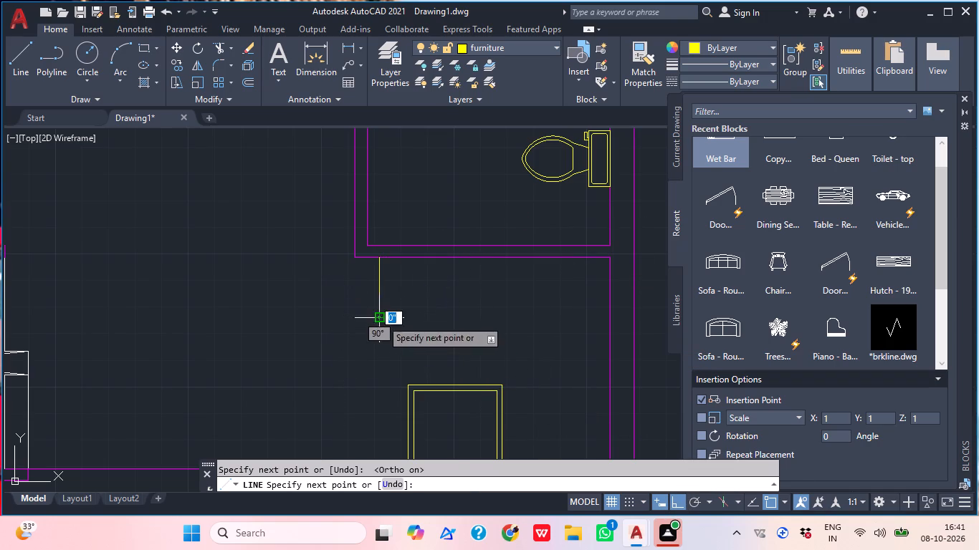
{"action": "middle_click_drag", "start_coordinate": [570, 319], "coordinate": [507, 194]}
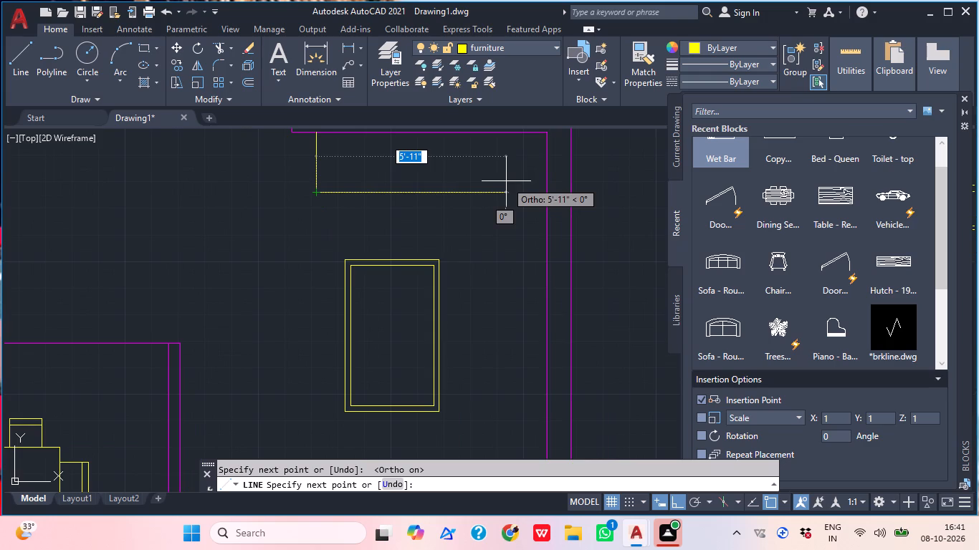
{"action": "left_click", "coordinate": [489, 195]}
{"action": "scroll", "coordinate": [489, 195], "scroll_direction": "down", "scroll_amount": 2}
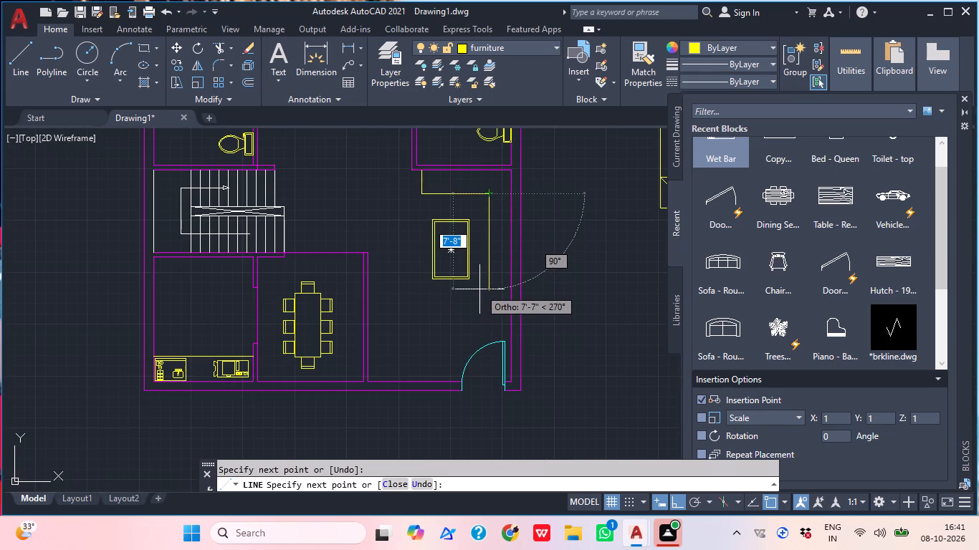
{"action": "scroll", "coordinate": [479, 291], "scroll_direction": "up", "scroll_amount": 1}
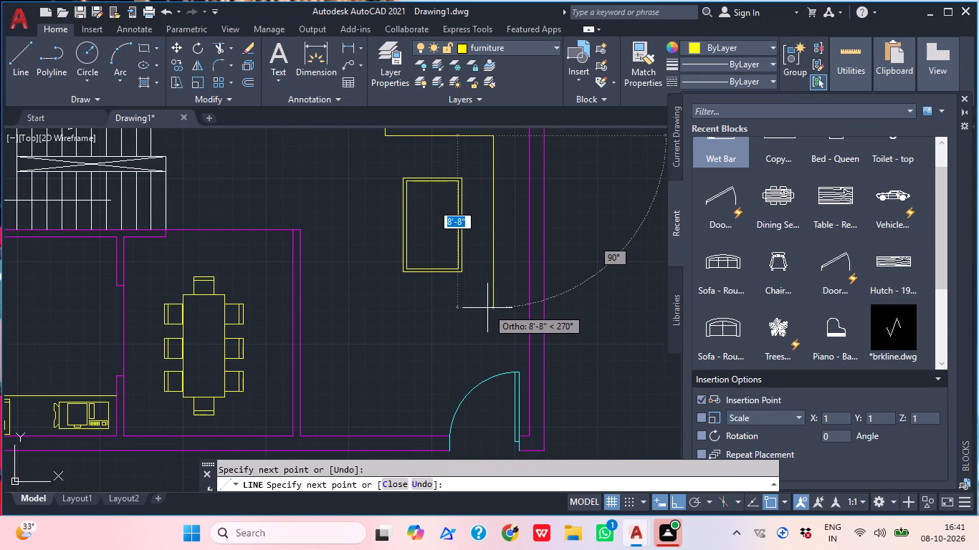
{"action": "left_click", "coordinate": [487, 308]}
{"action": "left_click", "coordinate": [527, 306]}
{"action": "key", "text": "Escape"}
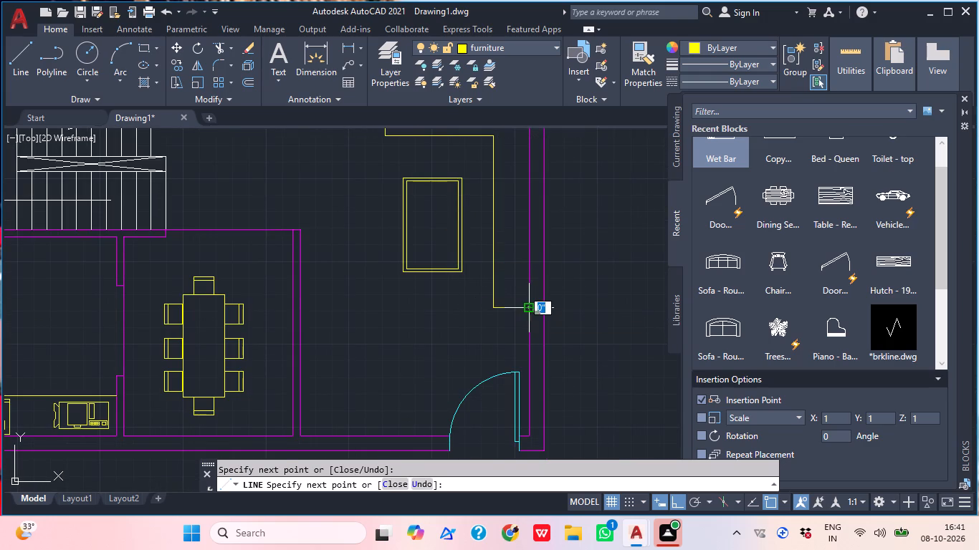
Draw a narrow armrest at the sofa's south end, extending about 9" west of the outline's corner and back to the east wall.
{"action": "type", "text": "l"}
{"action": "key", "text": "space"}
{"action": "scroll", "coordinate": [527, 304], "scroll_direction": "up", "scroll_amount": 1}
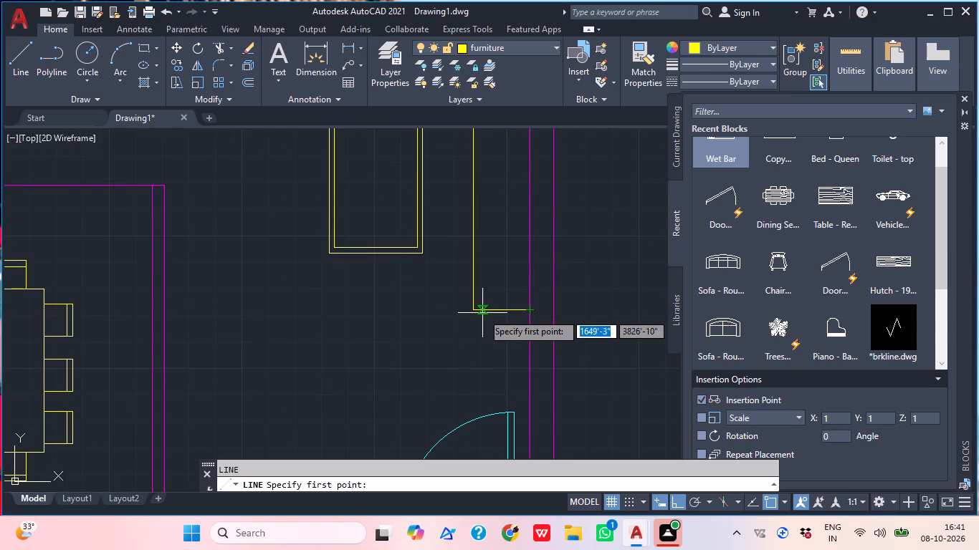
{"action": "left_click", "coordinate": [477, 314]}
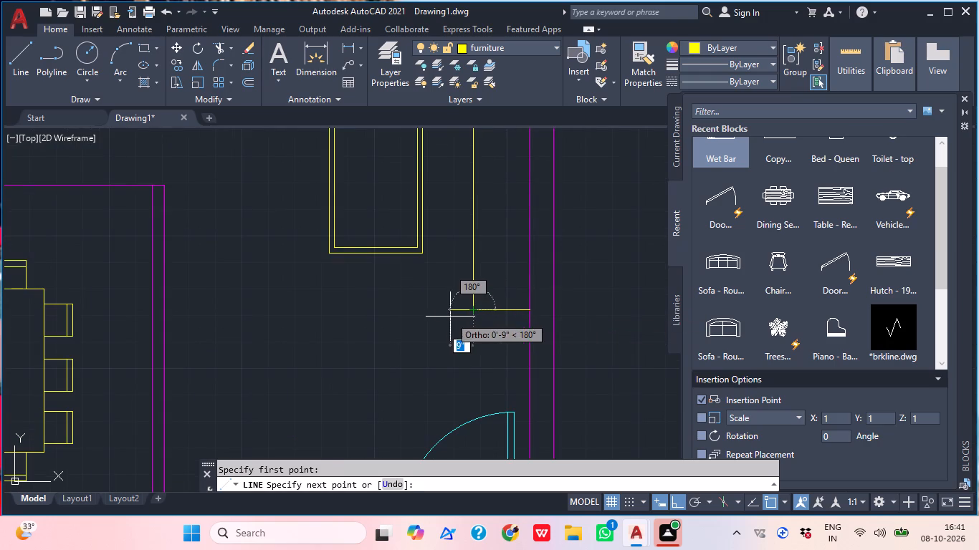
{"action": "left_click", "coordinate": [450, 317]}
{"action": "scroll", "coordinate": [445, 332], "scroll_direction": "up", "scroll_amount": 3}
{"action": "left_click", "coordinate": [455, 296]}
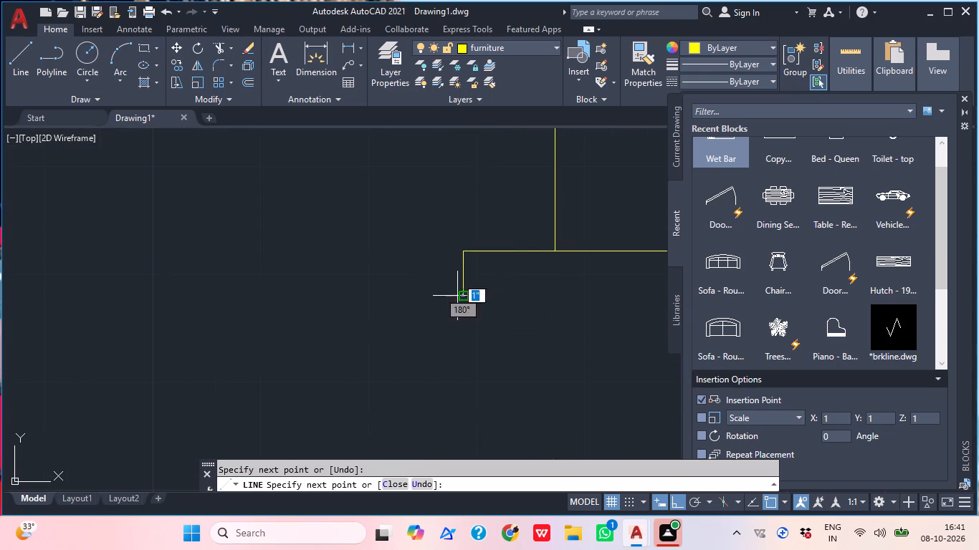
{"action": "middle_click_drag", "start_coordinate": [520, 304], "coordinate": [368, 332]}
{"action": "left_click", "coordinate": [637, 327]}
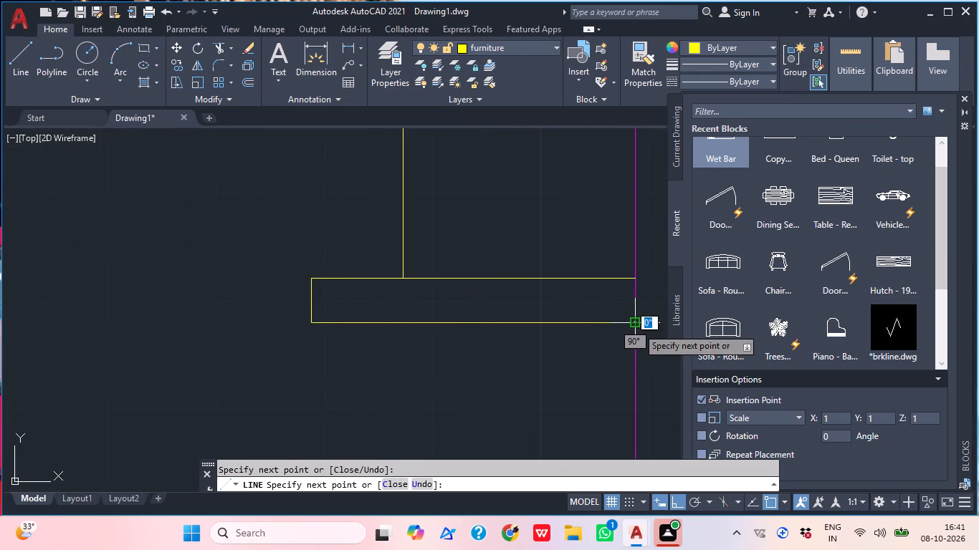
{"action": "middle_click_drag", "start_coordinate": [628, 311], "coordinate": [618, 346]}
{"action": "key", "text": "Escape"}
Draw a matching narrow armrest at the sofa's northwest end, extending slightly south of the outline's corner and back up to the toilet wall.
{"action": "scroll", "coordinate": [561, 316], "scroll_direction": "down", "scroll_amount": 2}
{"action": "scroll", "coordinate": [561, 316], "scroll_direction": "up", "scroll_amount": 1}
{"action": "middle_click_drag", "start_coordinate": [559, 316], "coordinate": [560, 398]}
{"action": "scroll", "coordinate": [559, 354], "scroll_direction": "down", "scroll_amount": 2}
{"action": "scroll", "coordinate": [520, 382], "scroll_direction": "up", "scroll_amount": 1}
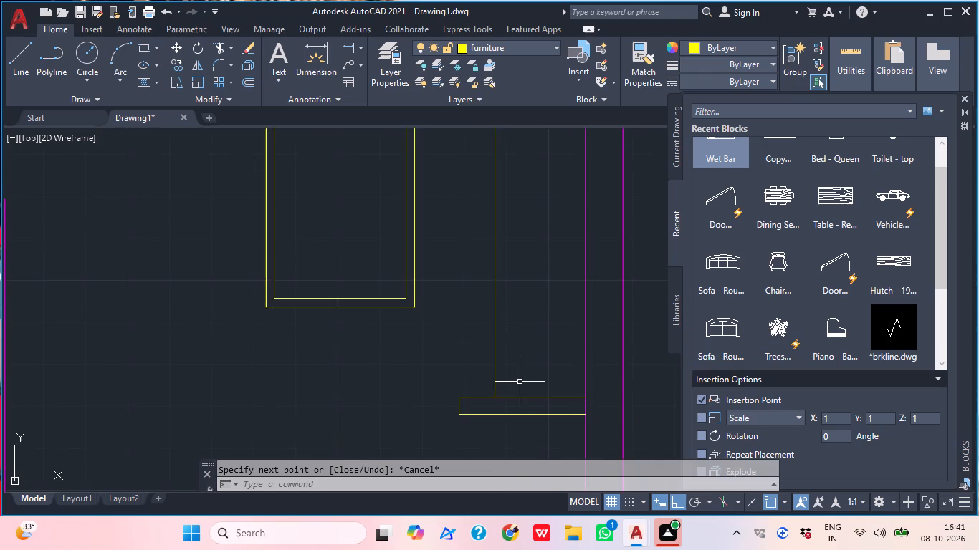
{"action": "scroll", "coordinate": [472, 288], "scroll_direction": "down", "scroll_amount": 3}
{"action": "type", "text": "l"}
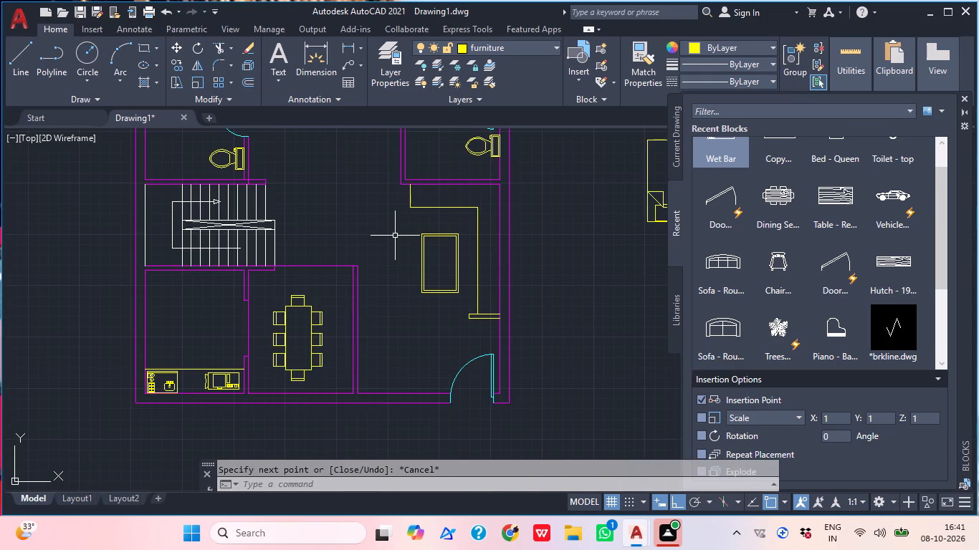
{"action": "key", "text": "space"}
{"action": "scroll", "coordinate": [401, 201], "scroll_direction": "up", "scroll_amount": 3}
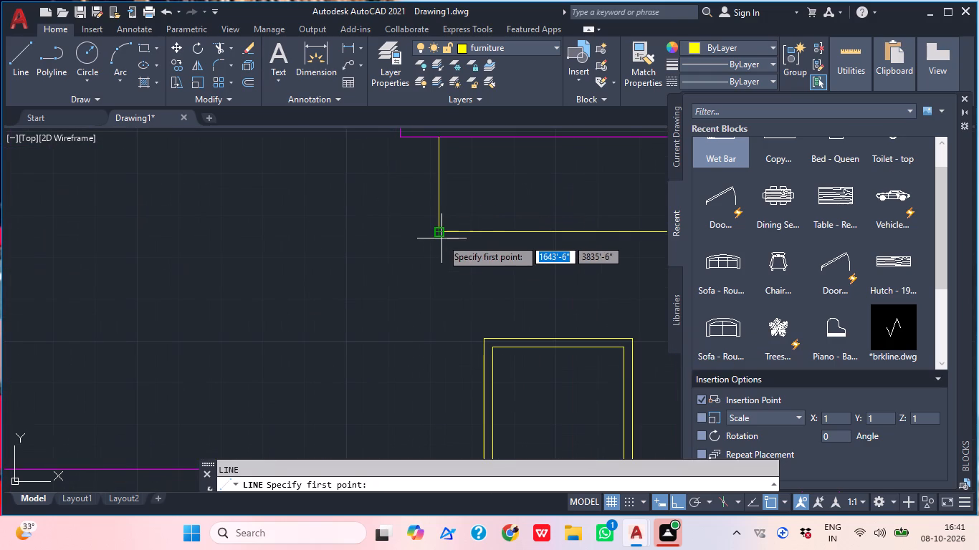
{"action": "left_click", "coordinate": [441, 237]}
{"action": "scroll", "coordinate": [441, 238], "scroll_direction": "up", "scroll_amount": 2}
{"action": "scroll", "coordinate": [441, 237], "scroll_direction": "down", "scroll_amount": 1}
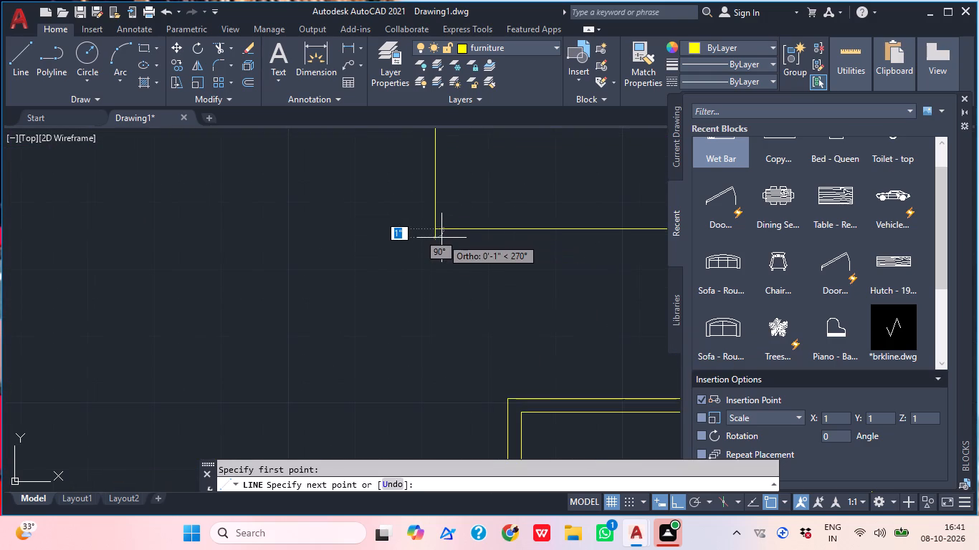
{"action": "left_click", "coordinate": [437, 275]}
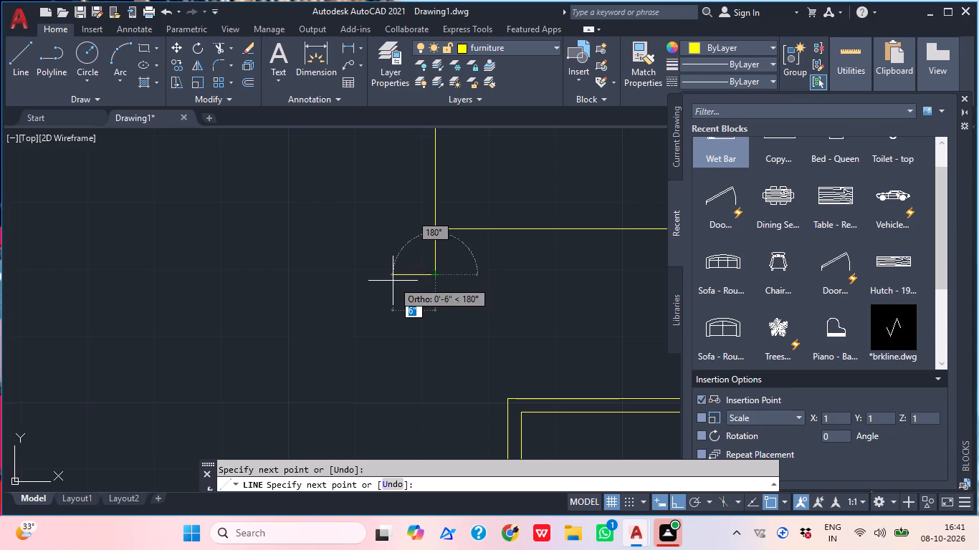
{"action": "left_click", "coordinate": [407, 276]}
{"action": "scroll", "coordinate": [407, 274], "scroll_direction": "down", "scroll_amount": 2}
{"action": "middle_click_drag", "start_coordinate": [418, 319], "coordinate": [420, 330]}
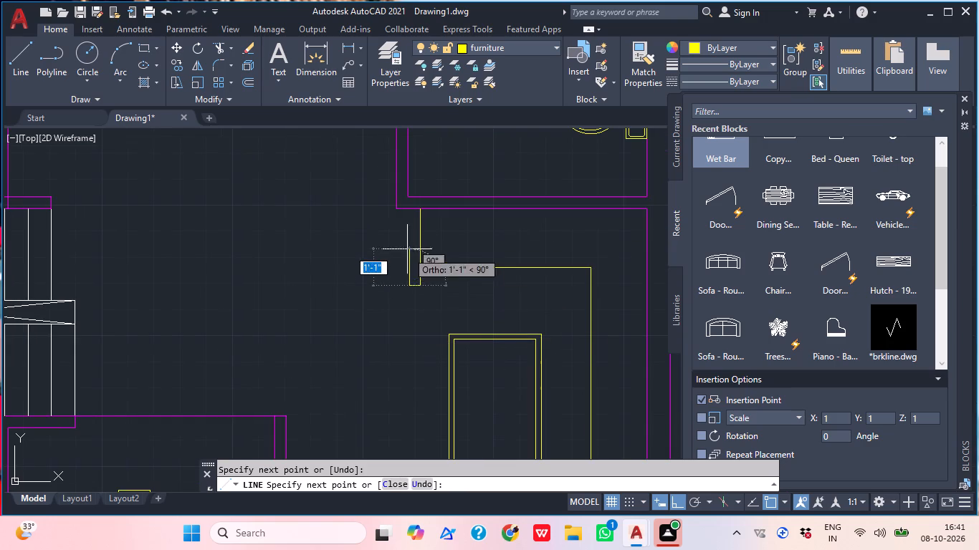
{"action": "left_click", "coordinate": [408, 211]}
{"action": "key", "text": "Escape"}
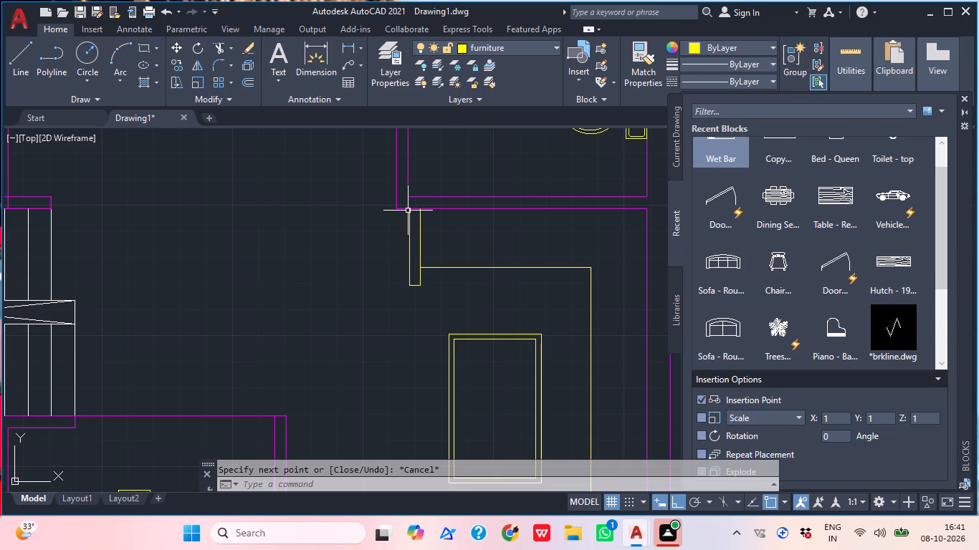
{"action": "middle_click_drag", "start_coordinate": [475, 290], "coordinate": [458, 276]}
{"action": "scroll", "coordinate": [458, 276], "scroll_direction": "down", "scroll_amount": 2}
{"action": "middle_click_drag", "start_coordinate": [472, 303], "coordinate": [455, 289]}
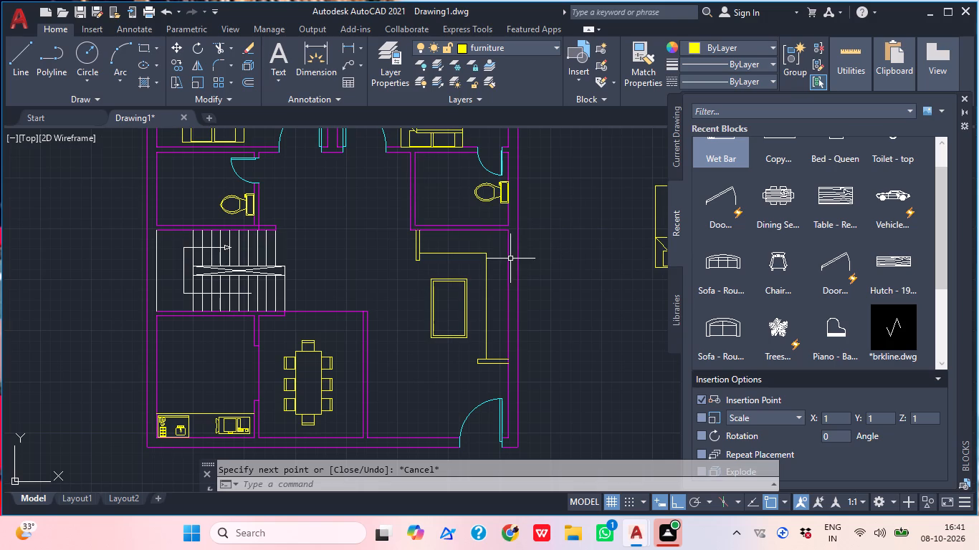
Draw three seat divider lines about 1'-11" long across the sofa's north section, from the toilet wall to the front edge.
{"action": "scroll", "coordinate": [495, 288], "scroll_direction": "up", "scroll_amount": 1}
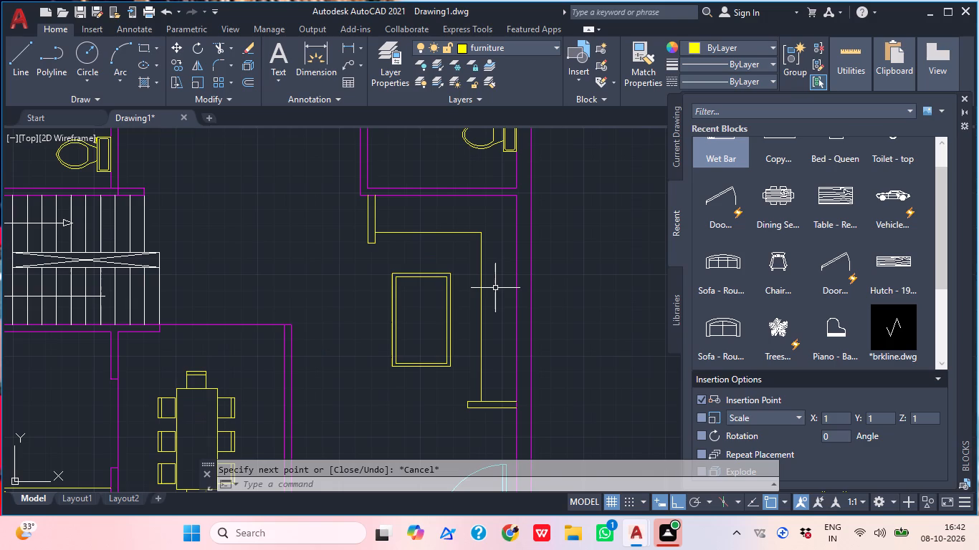
{"action": "type", "text": "l"}
{"action": "key", "text": "space"}
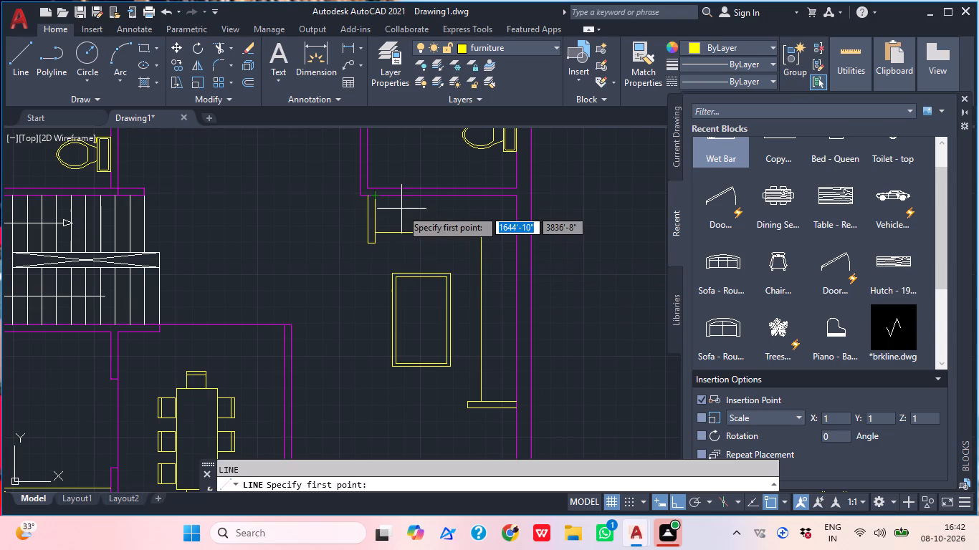
{"action": "scroll", "coordinate": [401, 209], "scroll_direction": "up", "scroll_amount": 2}
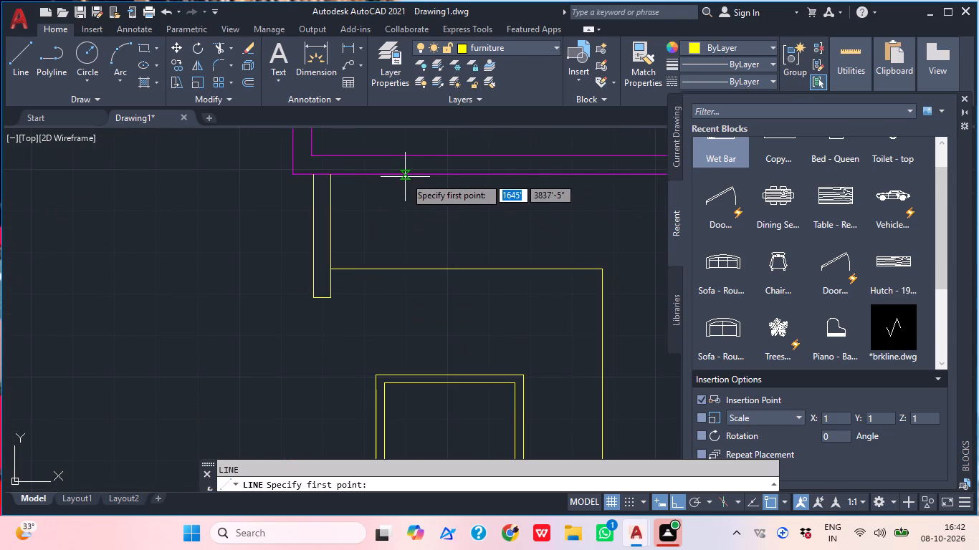
{"action": "left_click", "coordinate": [408, 176]}
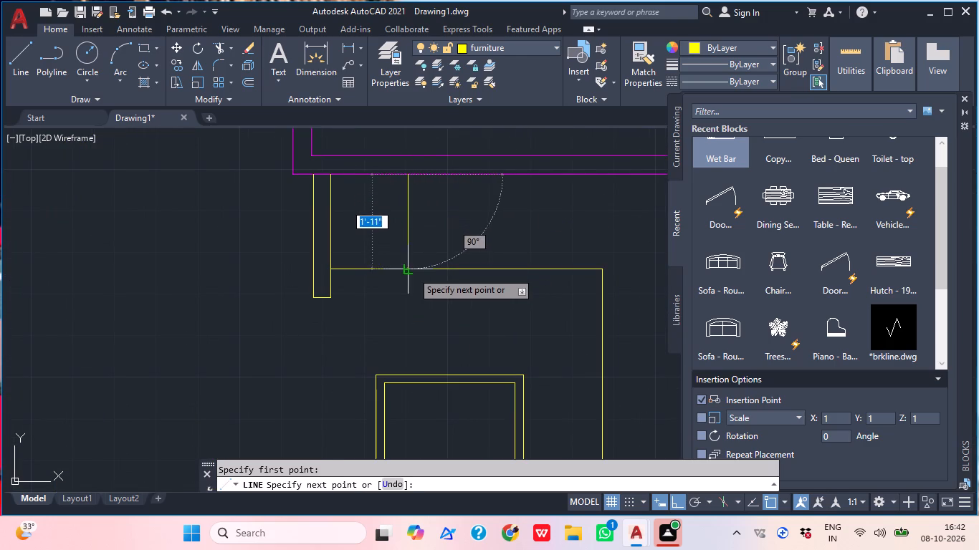
{"action": "left_click", "coordinate": [412, 271]}
{"action": "key", "text": "Escape"}
{"action": "key", "text": "l"}
{"action": "key", "text": "space"}
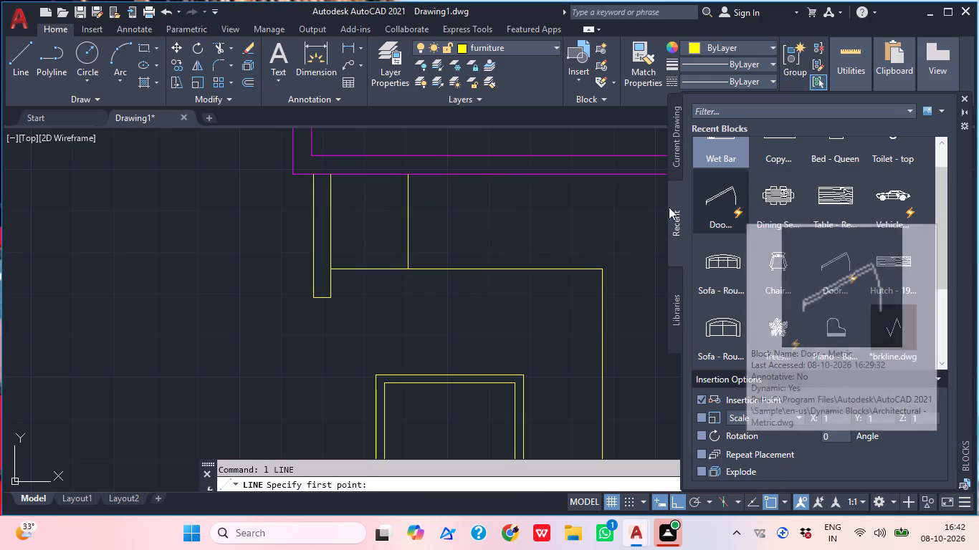
{"action": "left_click", "coordinate": [489, 174]}
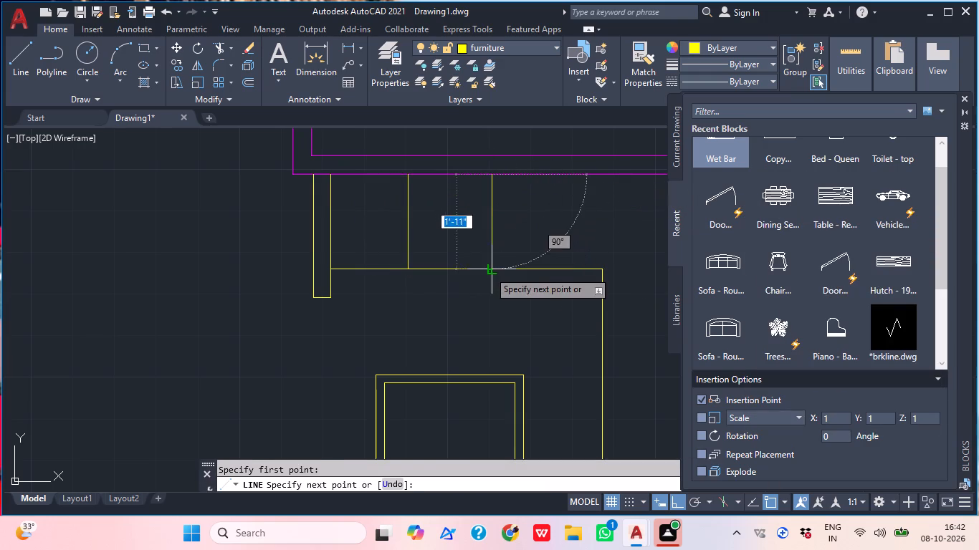
{"action": "left_click", "coordinate": [489, 271]}
{"action": "key", "text": "Escape"}
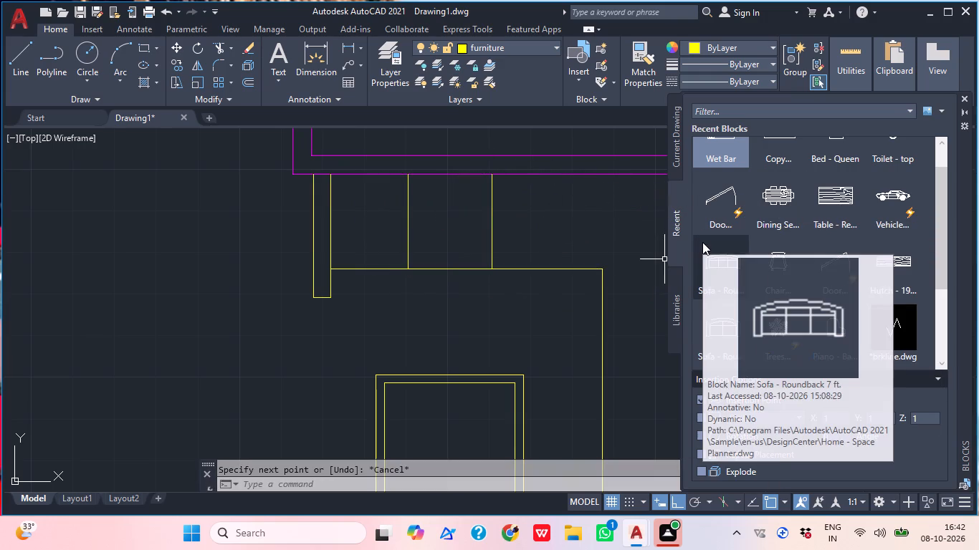
{"action": "type", "text": "l"}
{"action": "key", "text": "space"}
{"action": "left_click", "coordinate": [586, 271]}
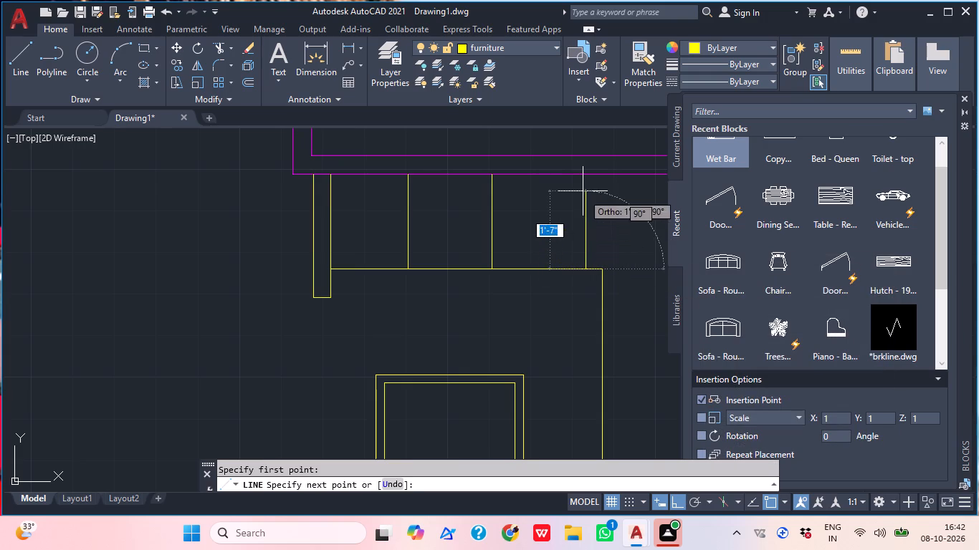
{"action": "left_click", "coordinate": [583, 173]}
{"action": "key", "text": "Escape"}
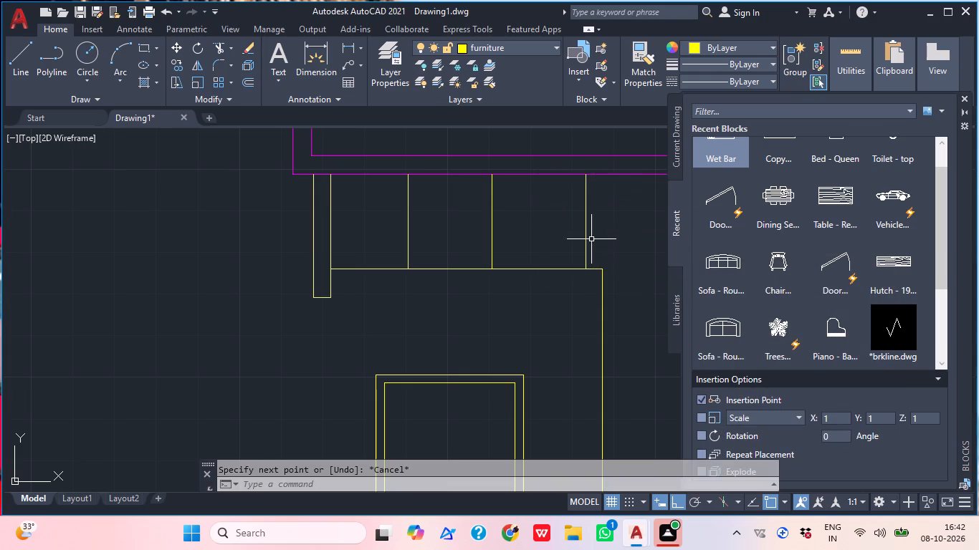
Close the Blocks palette.
{"action": "left_click", "coordinate": [962, 97]}
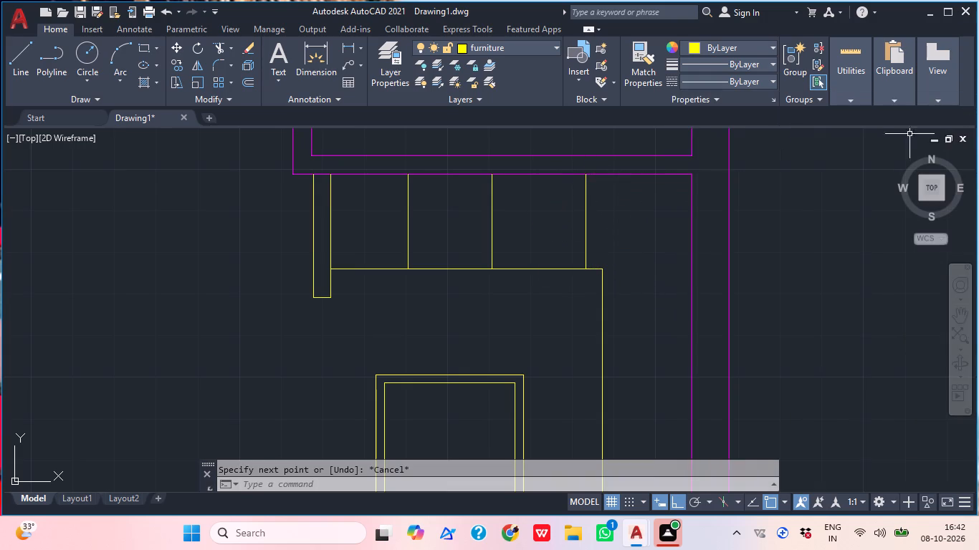
Draw the first two seat divider lines across the sofa's east section, from just below the inner corner, ending at the east wall.
{"action": "scroll", "coordinate": [772, 234], "scroll_direction": "down", "scroll_amount": 1}
{"action": "scroll", "coordinate": [772, 234], "scroll_direction": "up", "scroll_amount": 1}
{"action": "middle_click", "coordinate": [729, 291]}
{"action": "type", "text": "l"}
{"action": "key", "text": "space"}
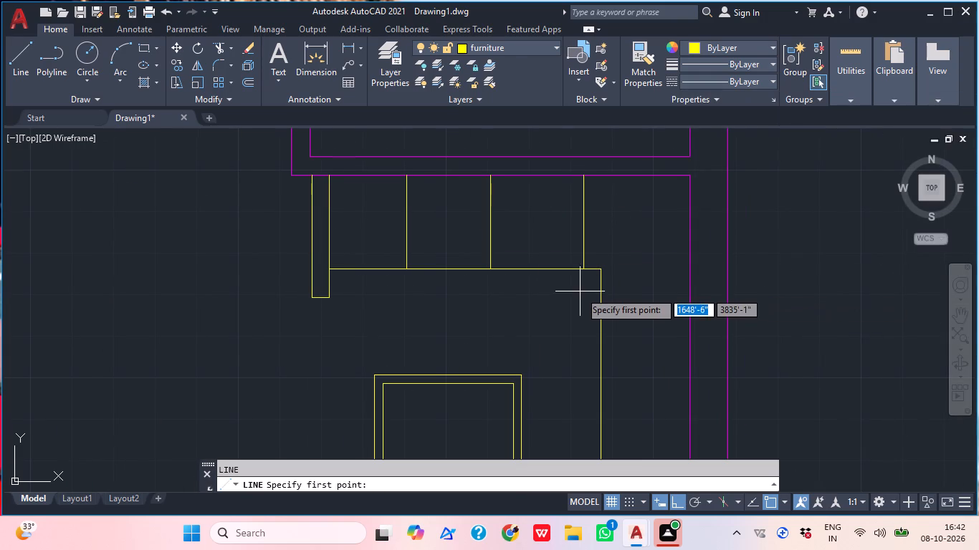
{"action": "left_click", "coordinate": [596, 277]}
{"action": "left_click", "coordinate": [693, 276]}
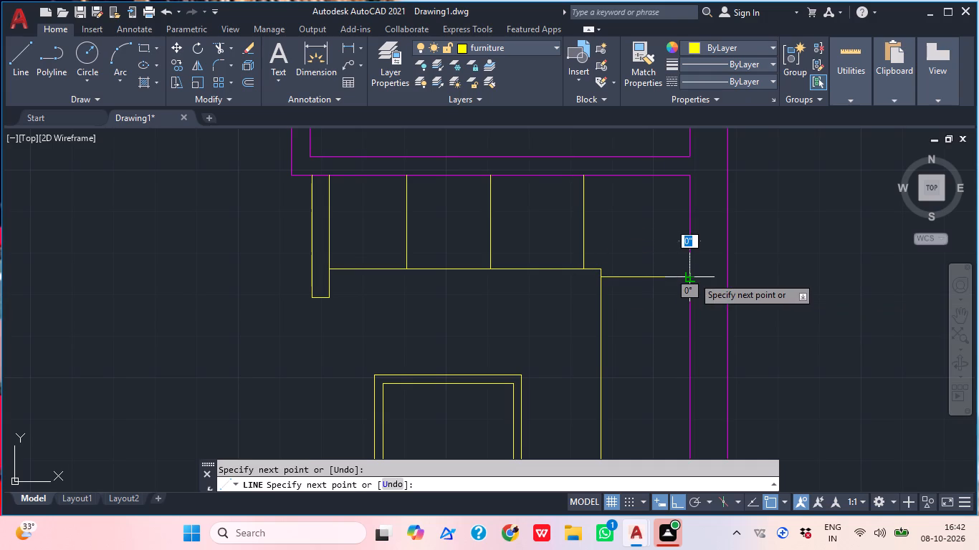
{"action": "key", "text": "Escape"}
{"action": "type", "text": "l"}
{"action": "key", "text": "space"}
{"action": "scroll", "coordinate": [648, 324], "scroll_direction": "down", "scroll_amount": 1}
{"action": "scroll", "coordinate": [648, 324], "scroll_direction": "up", "scroll_amount": 1}
{"action": "scroll", "coordinate": [645, 301], "scroll_direction": "down", "scroll_amount": 1}
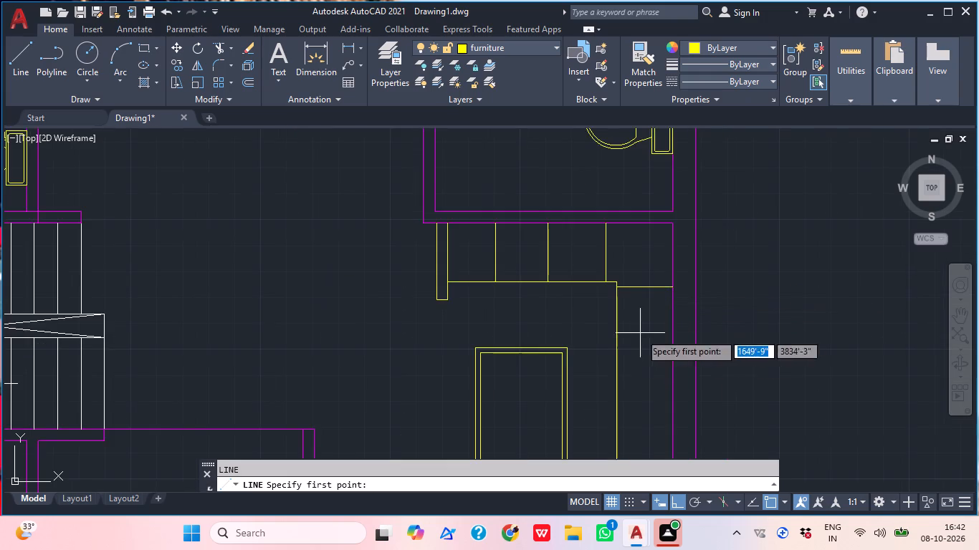
{"action": "middle_click_drag", "start_coordinate": [635, 354], "coordinate": [617, 312]}
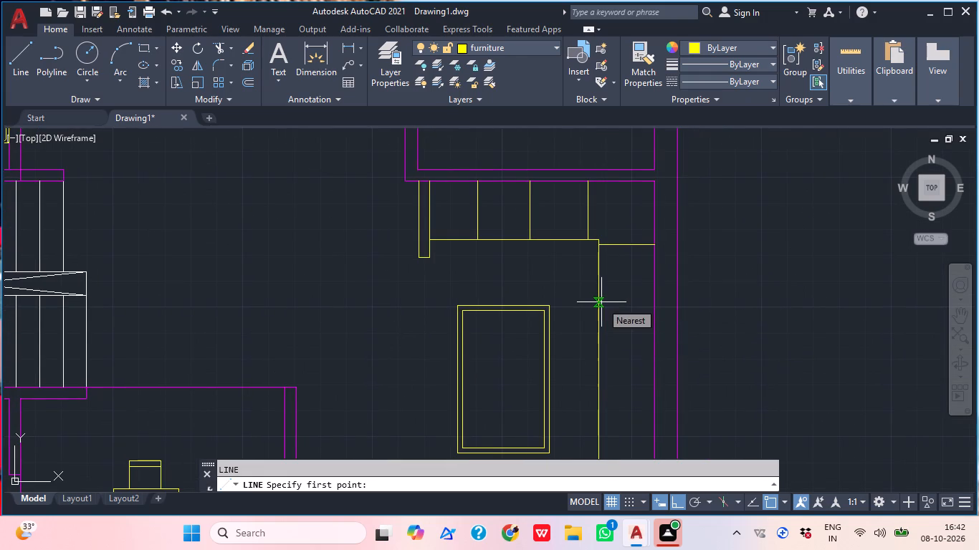
{"action": "left_click", "coordinate": [601, 302]}
{"action": "left_click", "coordinate": [656, 304]}
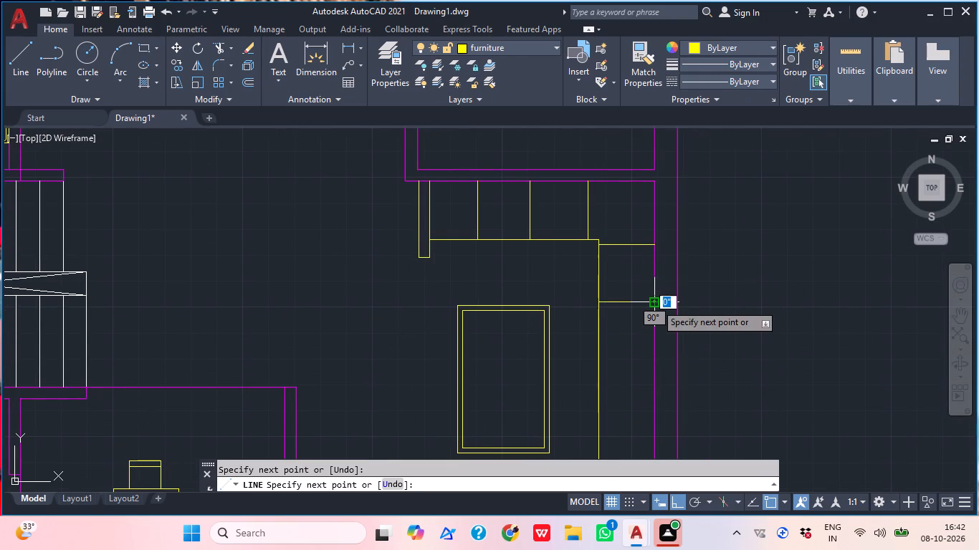
{"action": "key", "text": "Escape"}
Draw three more seat divider lines about 1'-9" long across the sofa's east section, spaced down toward the south armrest.
{"action": "scroll", "coordinate": [629, 322], "scroll_direction": "down", "scroll_amount": 1}
{"action": "middle_click_drag", "start_coordinate": [620, 330], "coordinate": [610, 287]}
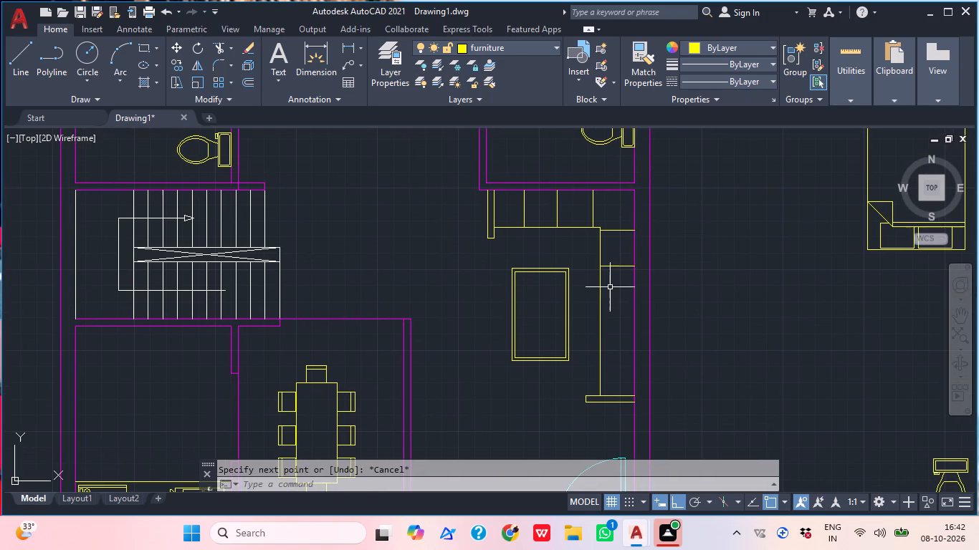
{"action": "type", "text": "l"}
{"action": "key", "text": "space"}
{"action": "scroll", "coordinate": [596, 297], "scroll_direction": "up", "scroll_amount": 1}
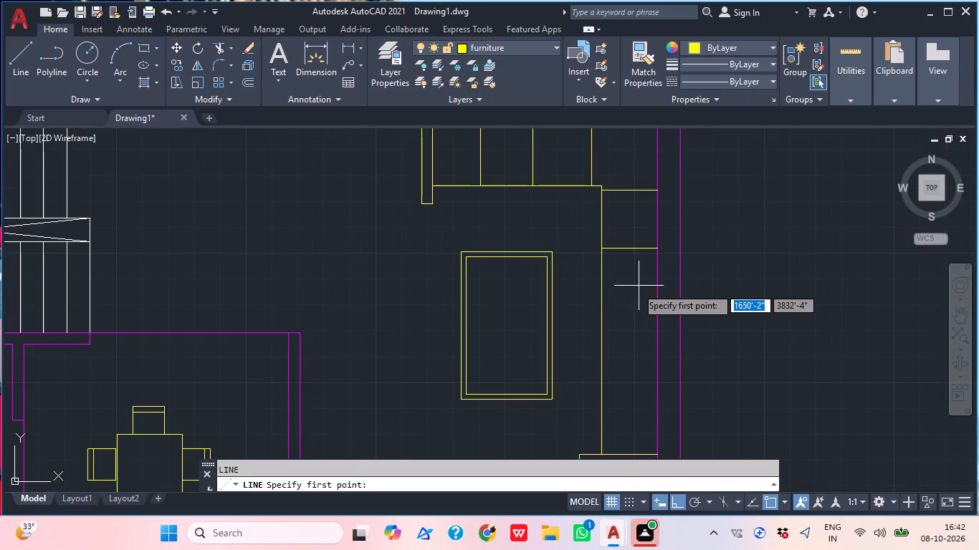
{"action": "left_click", "coordinate": [605, 308]}
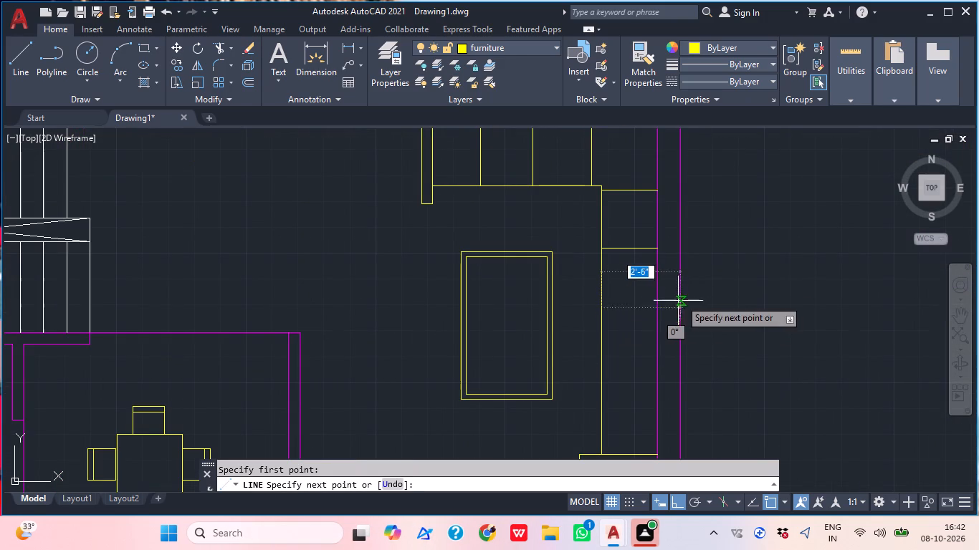
{"action": "left_click", "coordinate": [657, 305]}
{"action": "key", "text": "Escape"}
{"action": "type", "text": "l"}
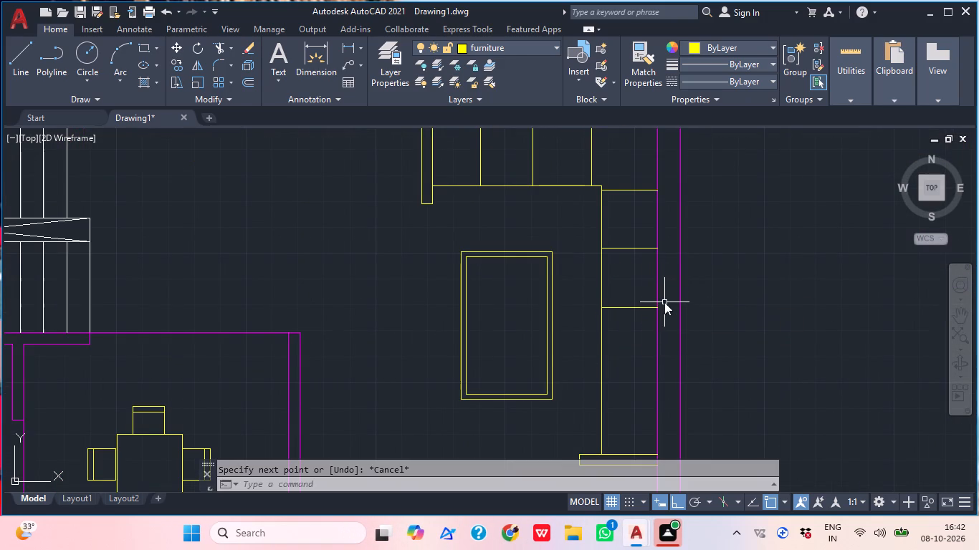
{"action": "key", "text": "space"}
{"action": "left_click", "coordinate": [603, 359]}
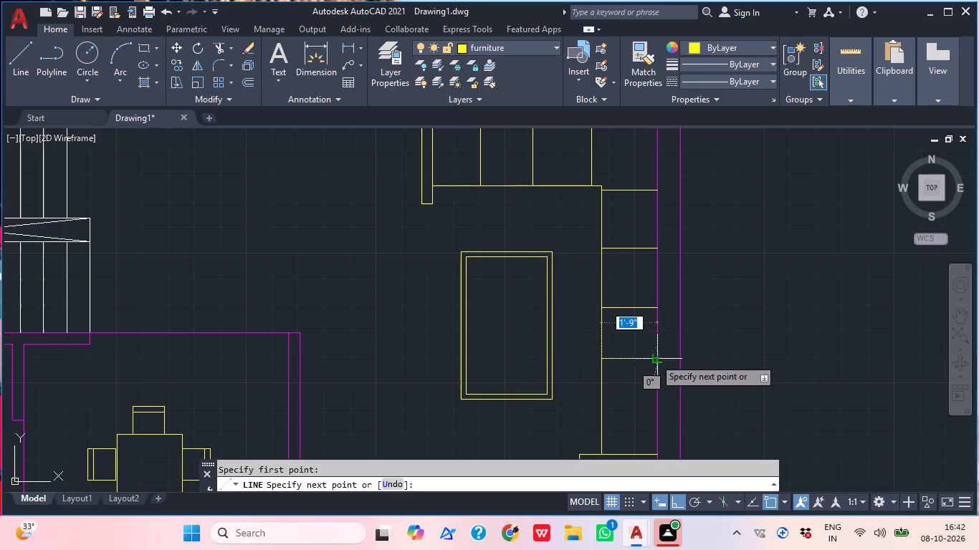
{"action": "left_click", "coordinate": [654, 358]}
{"action": "key", "text": "Escape"}
{"action": "type", "text": "l"}
{"action": "key", "text": "space"}
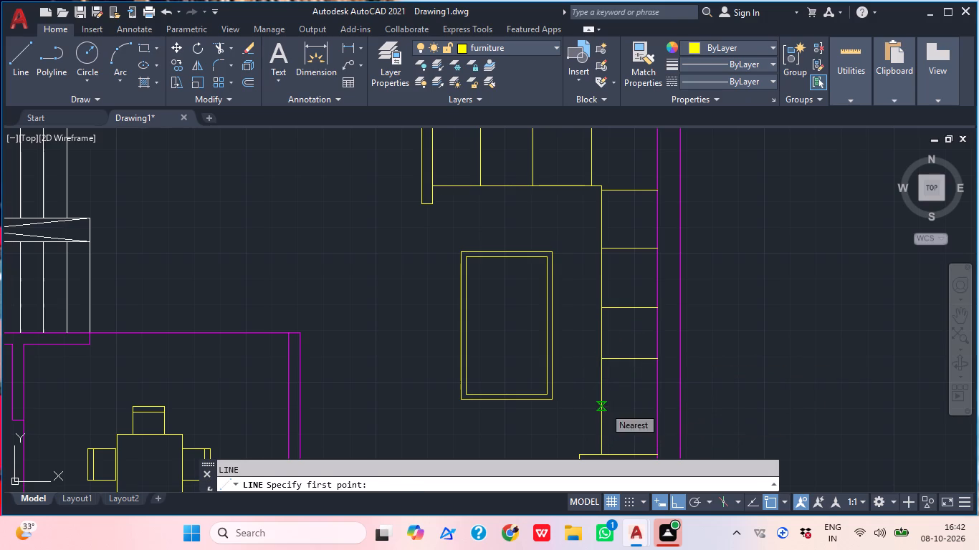
{"action": "left_click", "coordinate": [604, 407]}
{"action": "left_click", "coordinate": [657, 408]}
{"action": "key", "text": "Escape"}
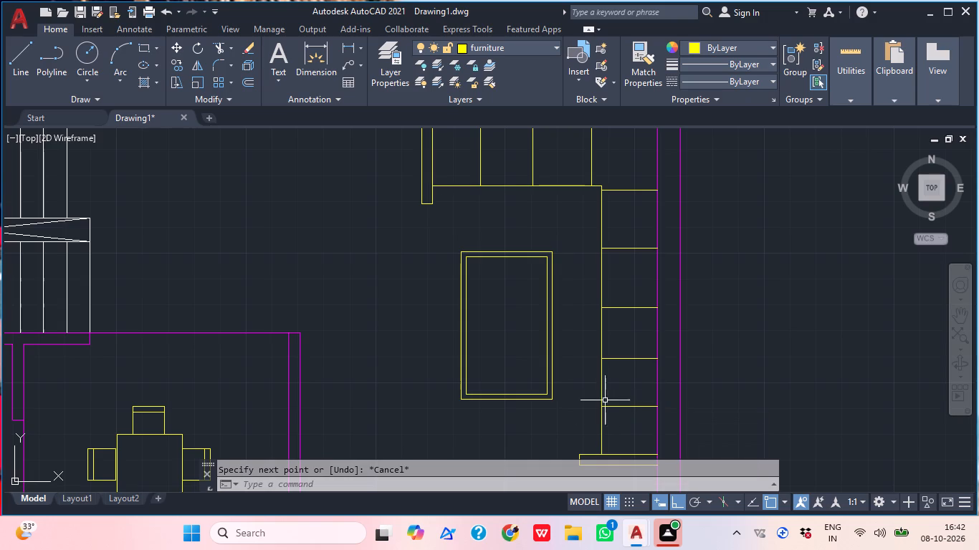
Draw an L-shaped backrest line inside the sofa, parallel to both walls, from the northwest armrest around to the south armrest.
{"action": "middle_click_drag", "start_coordinate": [648, 204], "coordinate": [639, 235]}
{"action": "scroll", "coordinate": [648, 204], "scroll_direction": "down", "scroll_amount": 1}
{"action": "type", "text": "l"}
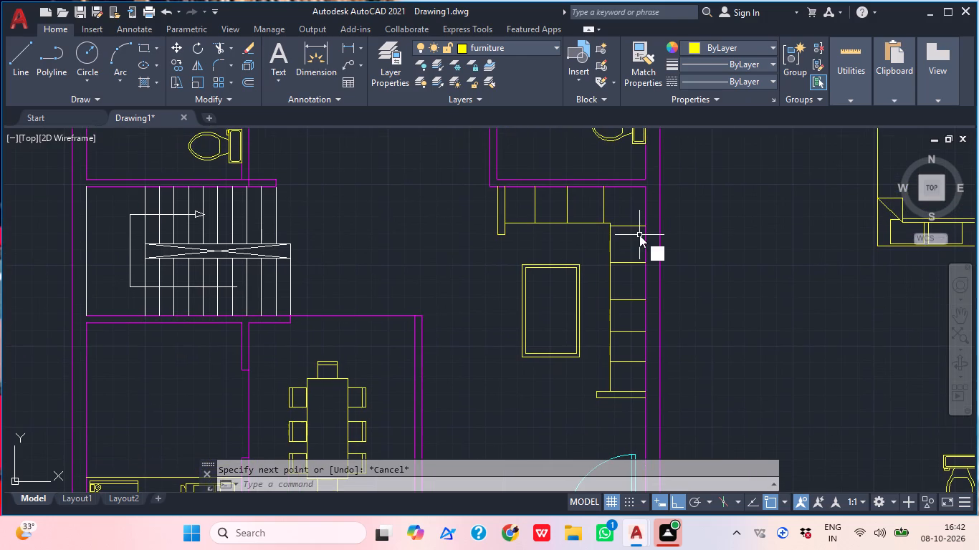
{"action": "key", "text": "space"}
{"action": "scroll", "coordinate": [500, 185], "scroll_direction": "up", "scroll_amount": 2}
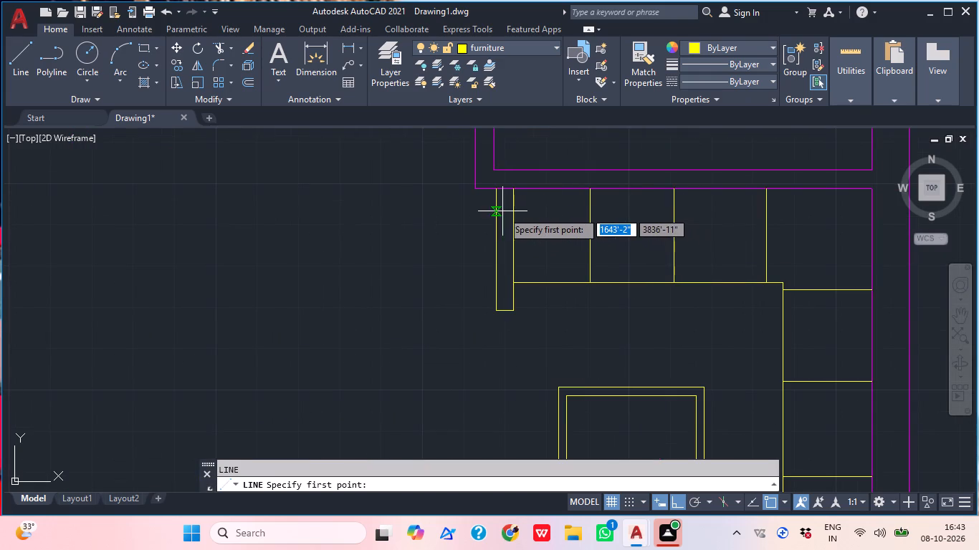
{"action": "left_click", "coordinate": [512, 210]}
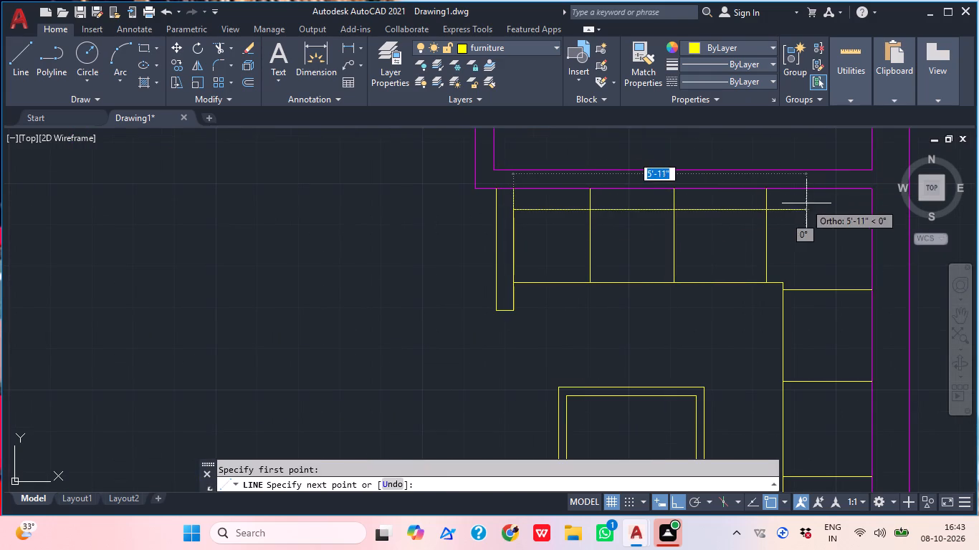
{"action": "left_click", "coordinate": [849, 211]}
{"action": "middle_click_drag", "start_coordinate": [803, 320], "coordinate": [763, 219]}
{"action": "scroll", "coordinate": [805, 289], "scroll_direction": "down", "scroll_amount": 1}
{"action": "middle_click_drag", "start_coordinate": [793, 400], "coordinate": [785, 329]}
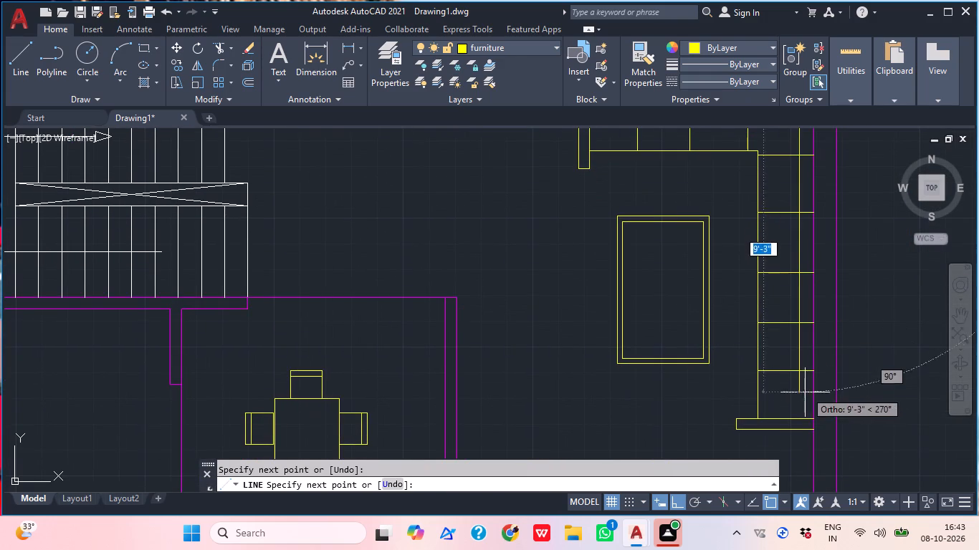
{"action": "left_click", "coordinate": [799, 414]}
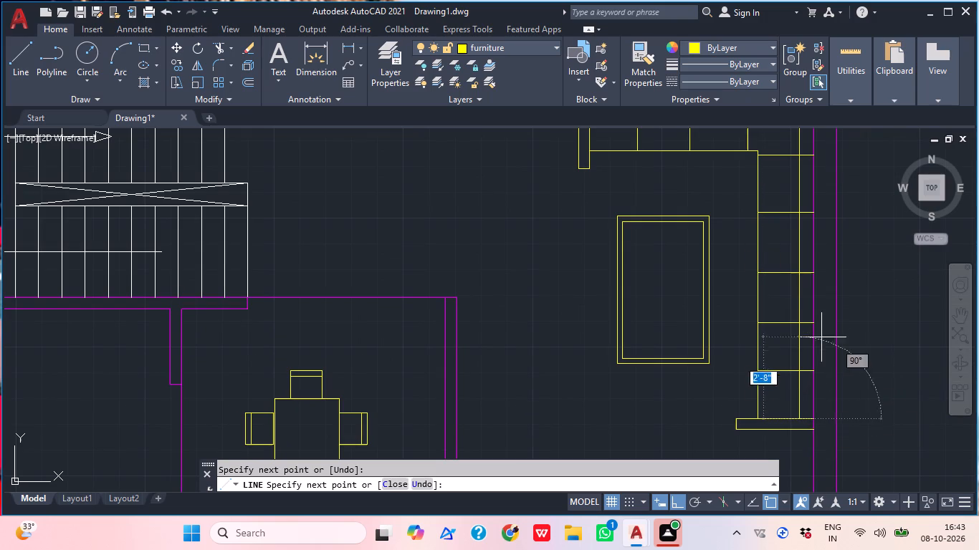
{"action": "key", "text": "Escape"}
Draw a diagonal line joining the backrest line's northeast corner to the inside corner of the walls.
{"action": "middle_click_drag", "start_coordinate": [811, 260], "coordinate": [780, 387]}
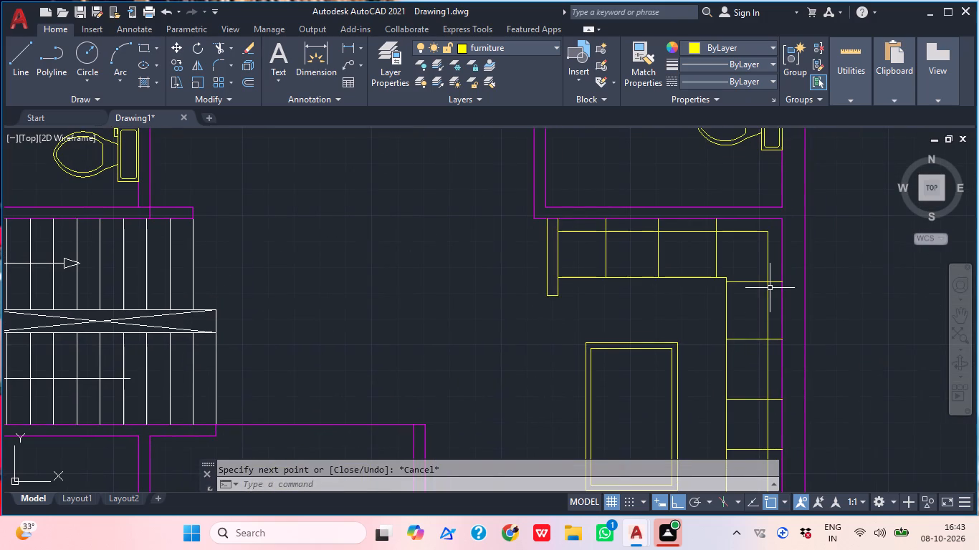
{"action": "type", "text": "l"}
{"action": "key", "text": "space"}
{"action": "scroll", "coordinate": [785, 247], "scroll_direction": "up", "scroll_amount": 2}
{"action": "left_click", "coordinate": [738, 213]}
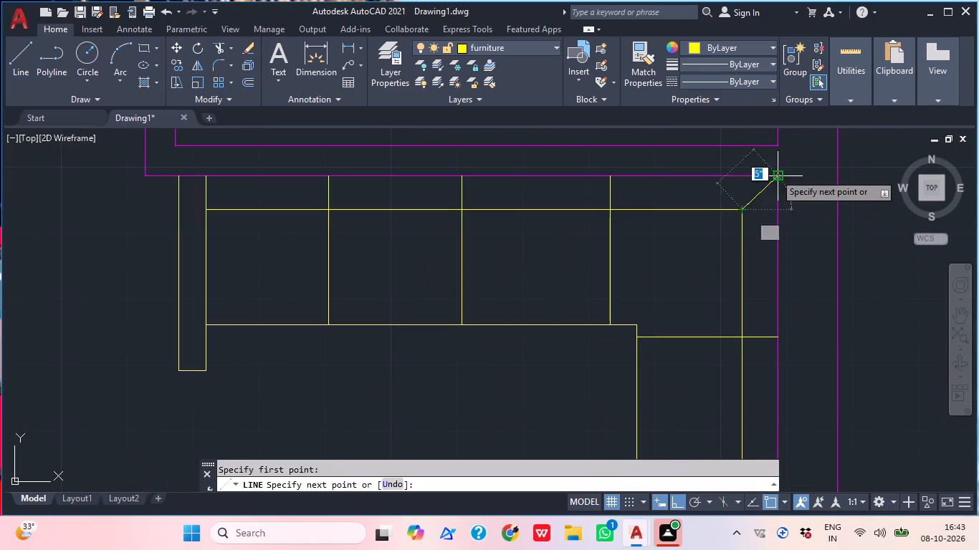
{"action": "left_click", "coordinate": [775, 170]}
{"action": "key", "text": "Escape"}
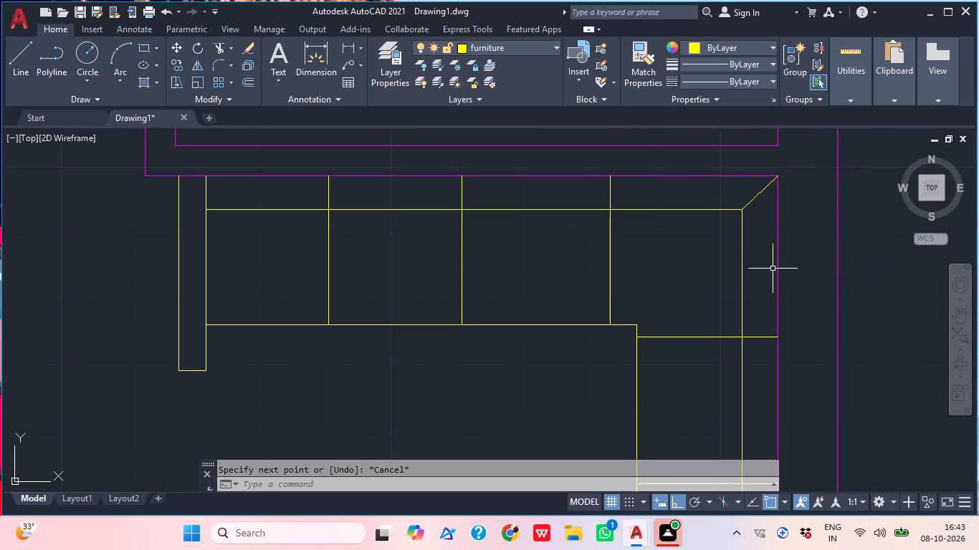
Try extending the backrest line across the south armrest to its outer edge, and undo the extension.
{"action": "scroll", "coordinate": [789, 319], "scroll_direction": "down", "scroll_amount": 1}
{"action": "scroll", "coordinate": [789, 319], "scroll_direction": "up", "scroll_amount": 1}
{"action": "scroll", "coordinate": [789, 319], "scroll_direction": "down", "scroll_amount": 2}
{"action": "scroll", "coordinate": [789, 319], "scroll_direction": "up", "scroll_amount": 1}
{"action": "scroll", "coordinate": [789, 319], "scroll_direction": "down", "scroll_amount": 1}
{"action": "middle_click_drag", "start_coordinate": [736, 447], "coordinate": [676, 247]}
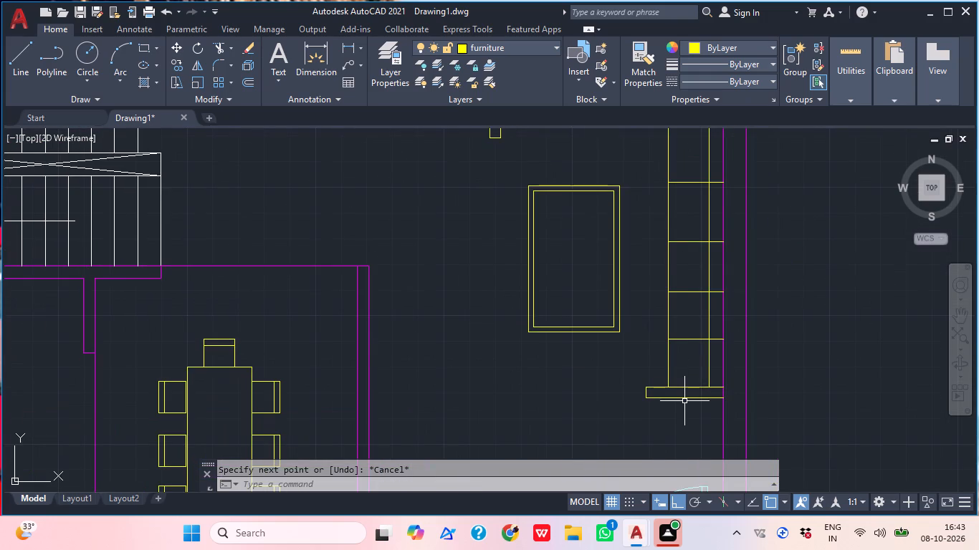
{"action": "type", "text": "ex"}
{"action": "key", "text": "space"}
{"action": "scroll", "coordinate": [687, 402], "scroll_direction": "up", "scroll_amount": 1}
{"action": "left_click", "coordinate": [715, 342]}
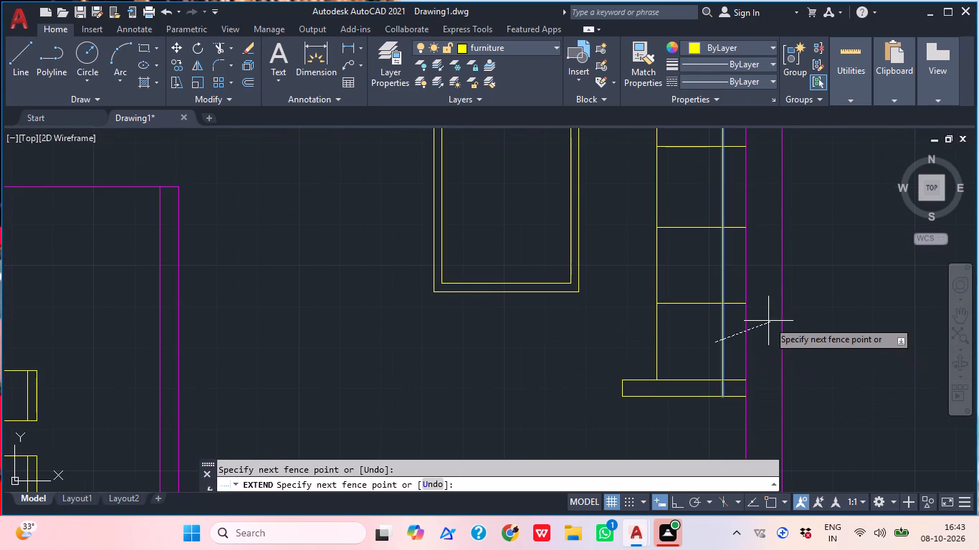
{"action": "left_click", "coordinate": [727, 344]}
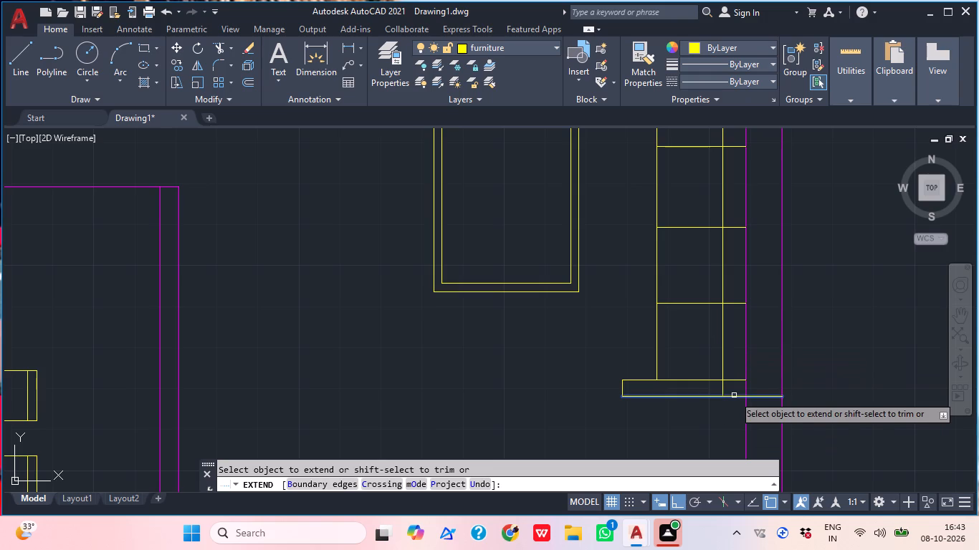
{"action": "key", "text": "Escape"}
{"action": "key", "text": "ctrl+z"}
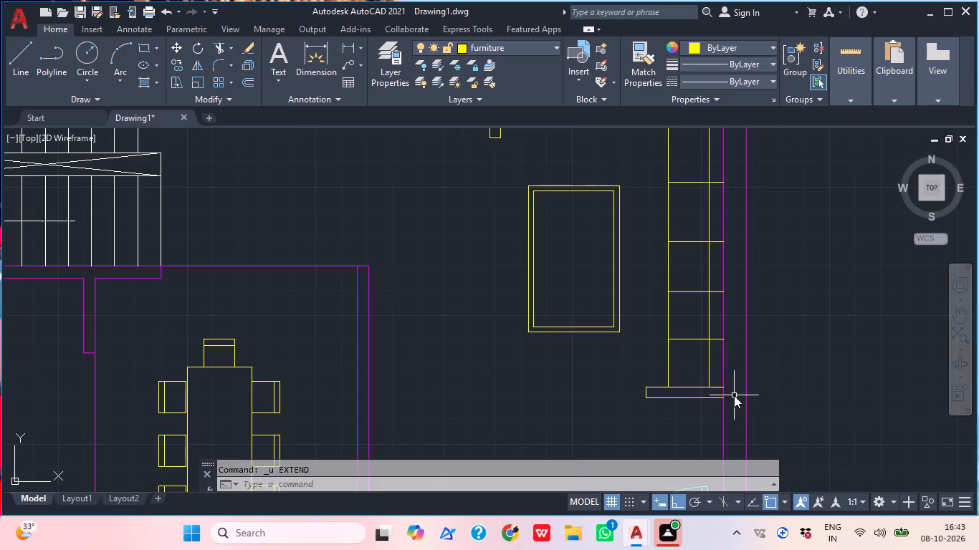
Draw a diagonal line from the backrest line's south end to the armrest's outer corner at the east wall.
{"action": "type", "text": "l"}
{"action": "key", "text": "space"}
{"action": "scroll", "coordinate": [734, 395], "scroll_direction": "up", "scroll_amount": 3}
{"action": "left_click", "coordinate": [633, 368]}
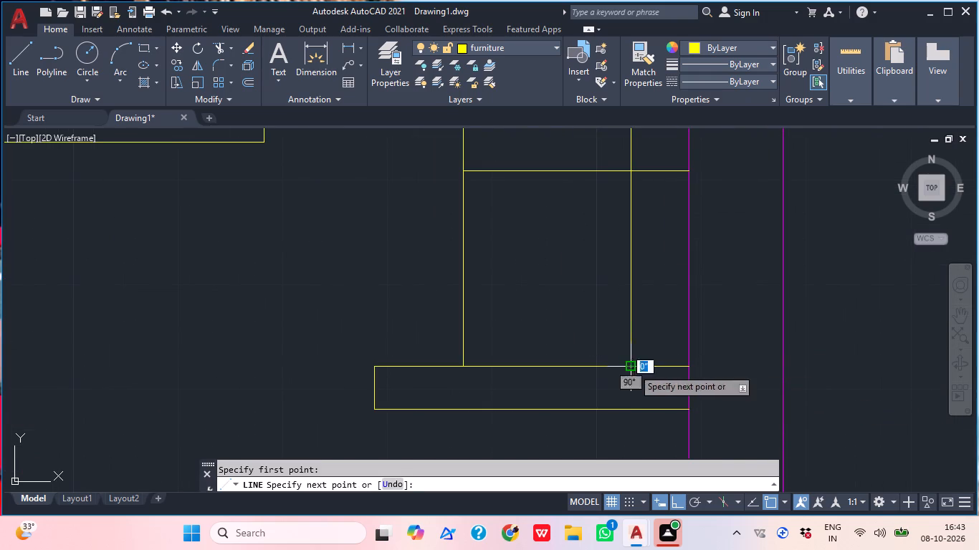
{"action": "left_click", "coordinate": [688, 412]}
{"action": "key", "text": "Escape"}
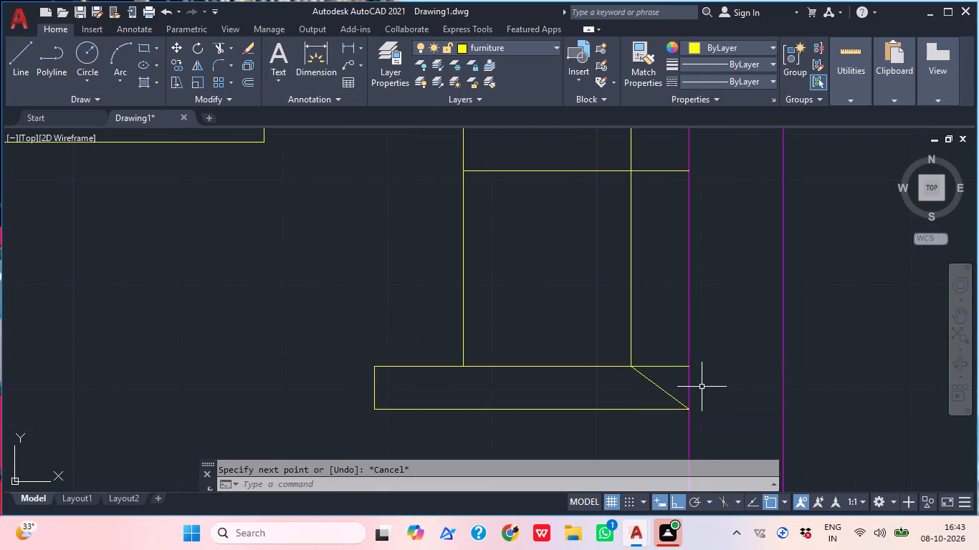
Trim the south armrest's inner edge between the backrest line and the east wall.
{"action": "type", "text": "tr"}
{"action": "key", "text": "space"}
{"action": "left_click", "coordinate": [671, 370]}
{"action": "left_click", "coordinate": [665, 367]}
{"action": "key", "text": "Escape"}
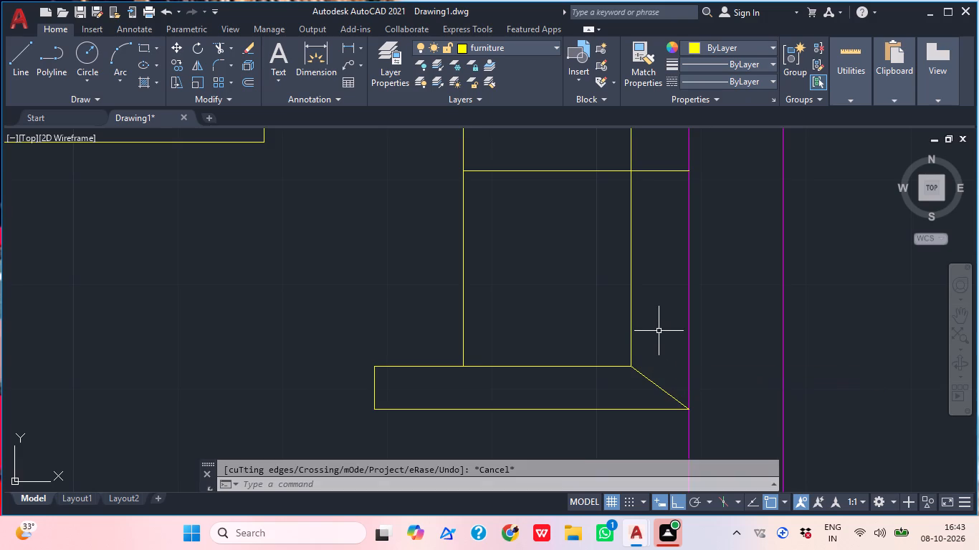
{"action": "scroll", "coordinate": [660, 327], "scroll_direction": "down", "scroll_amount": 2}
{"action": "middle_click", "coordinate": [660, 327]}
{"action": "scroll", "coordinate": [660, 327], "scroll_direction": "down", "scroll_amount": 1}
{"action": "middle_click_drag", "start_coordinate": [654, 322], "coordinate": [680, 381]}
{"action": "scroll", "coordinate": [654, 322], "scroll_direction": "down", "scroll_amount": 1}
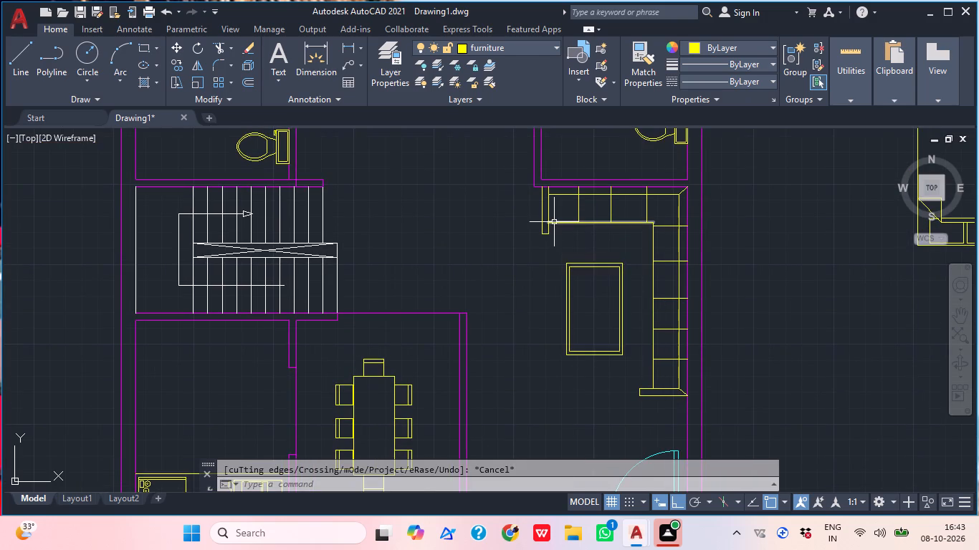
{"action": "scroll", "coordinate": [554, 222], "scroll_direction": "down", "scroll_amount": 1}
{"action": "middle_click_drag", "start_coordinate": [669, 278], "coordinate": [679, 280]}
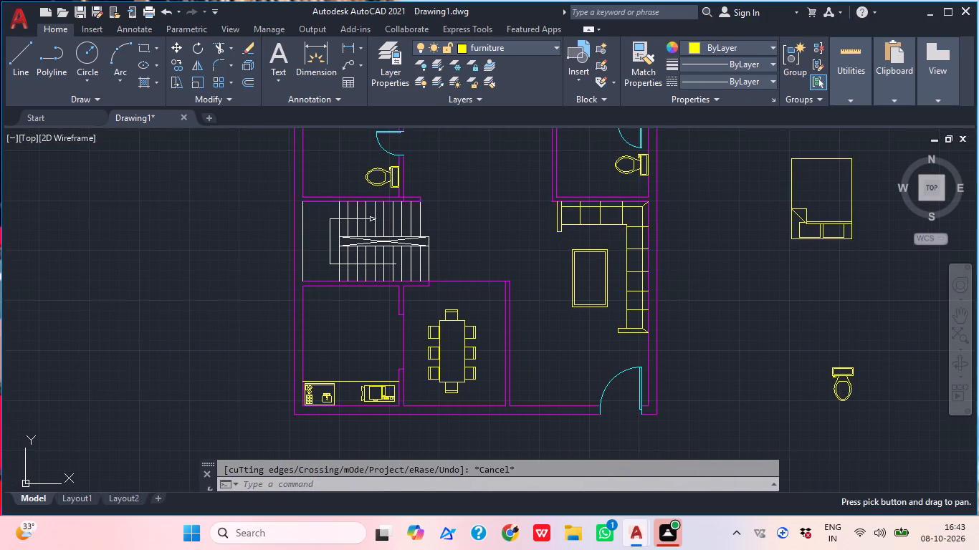
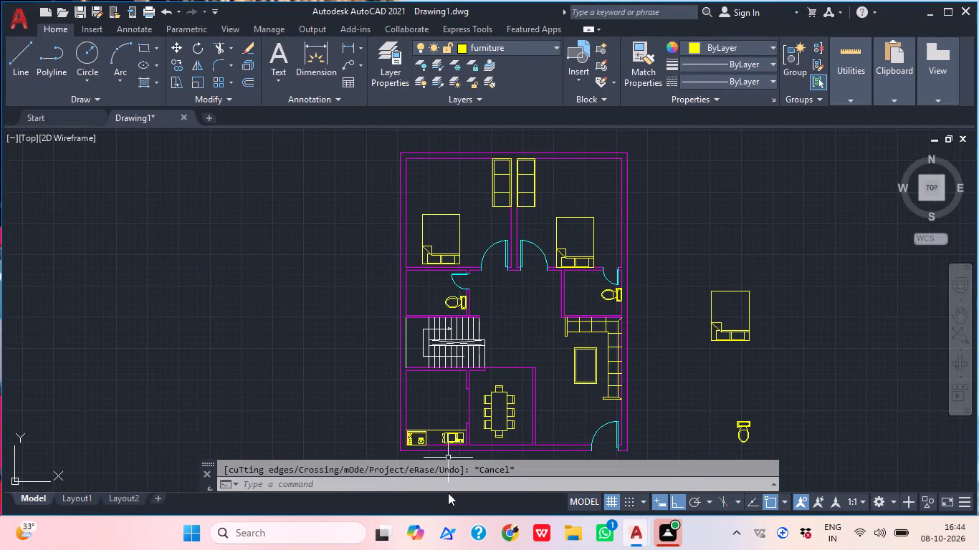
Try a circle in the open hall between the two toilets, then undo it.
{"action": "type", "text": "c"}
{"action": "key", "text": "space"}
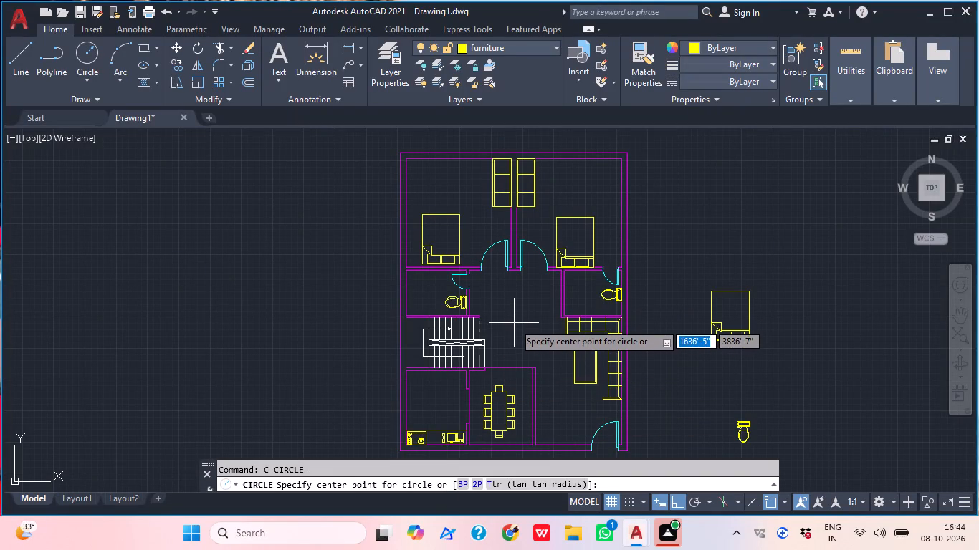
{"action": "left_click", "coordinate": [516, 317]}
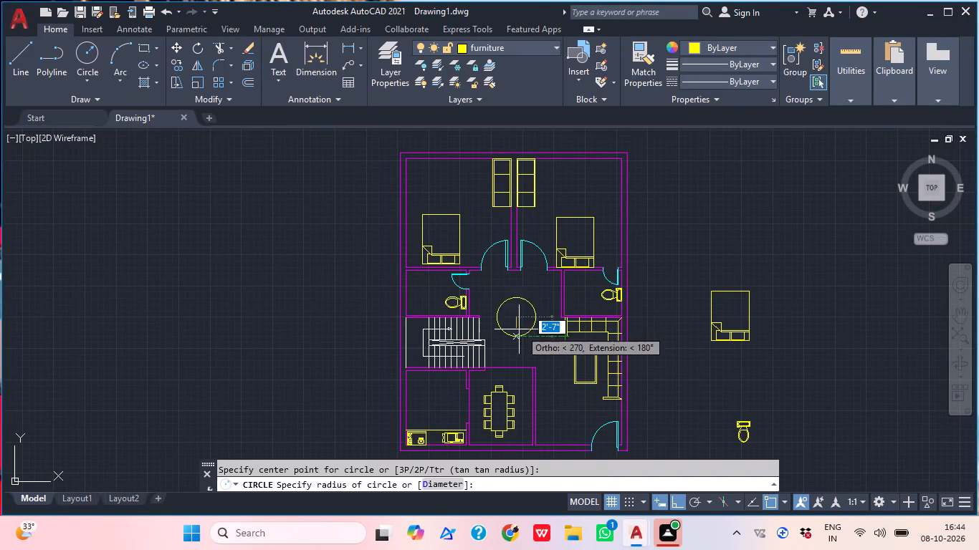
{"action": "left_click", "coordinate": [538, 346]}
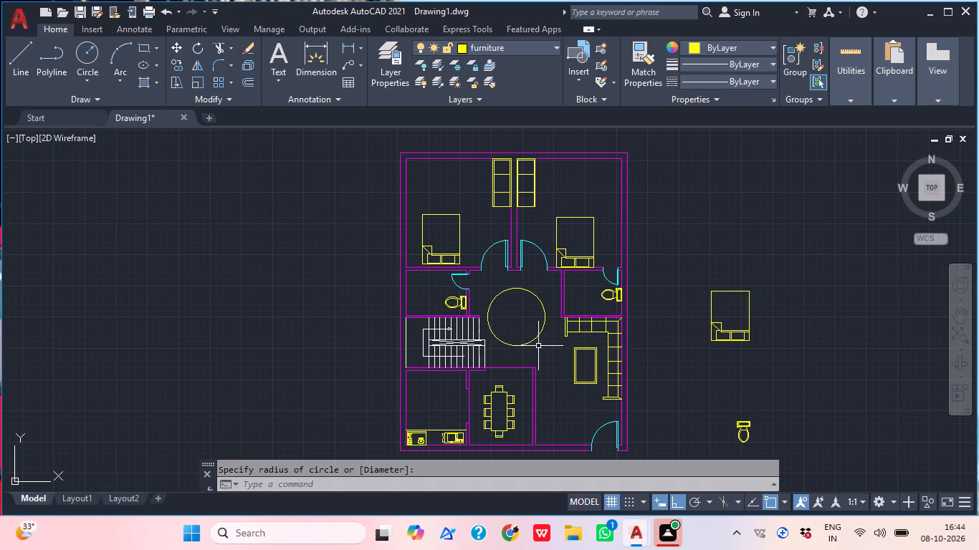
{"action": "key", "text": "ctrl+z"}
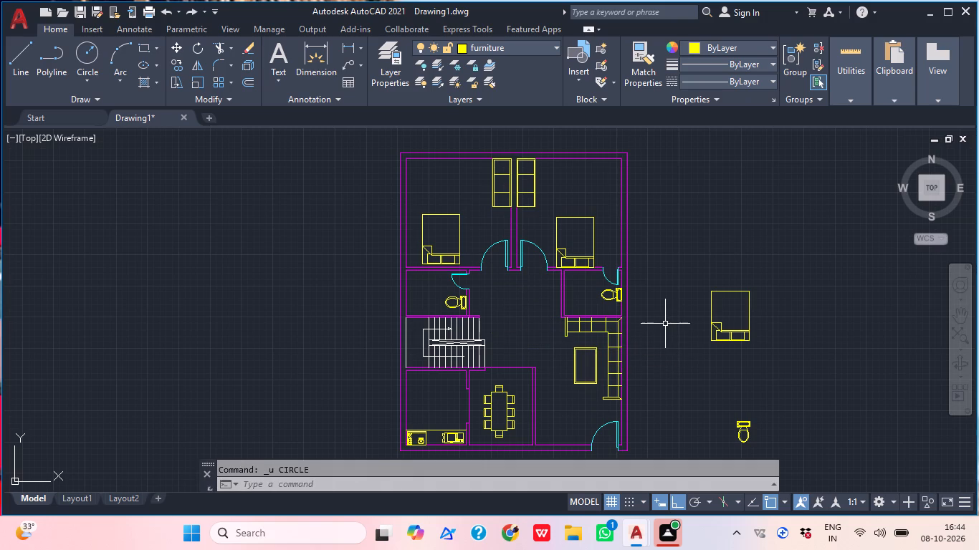
Draw a circle of about 3'-1" radius in the open hall between the staircase and the sofa.
{"action": "type", "text": "c"}
{"action": "key", "text": "space"}
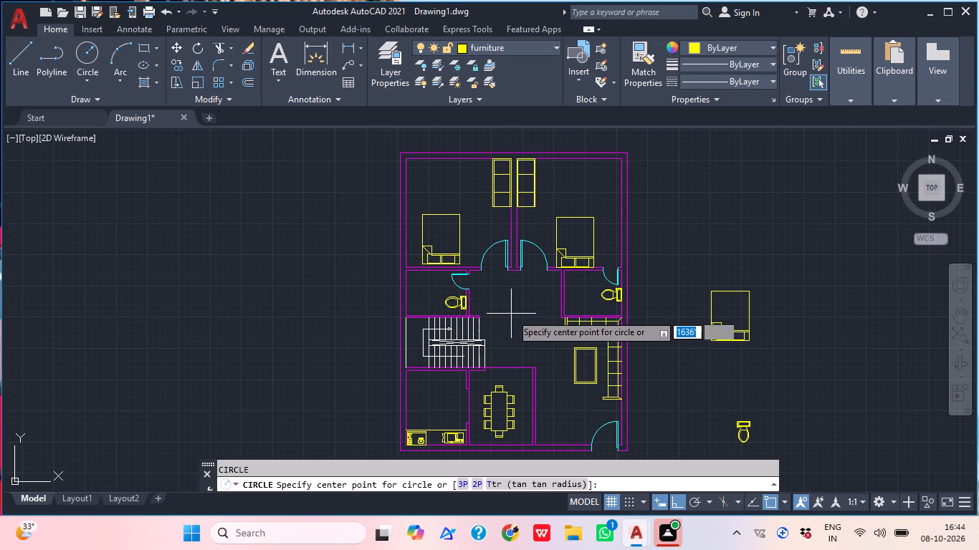
{"action": "left_click", "coordinate": [517, 317]}
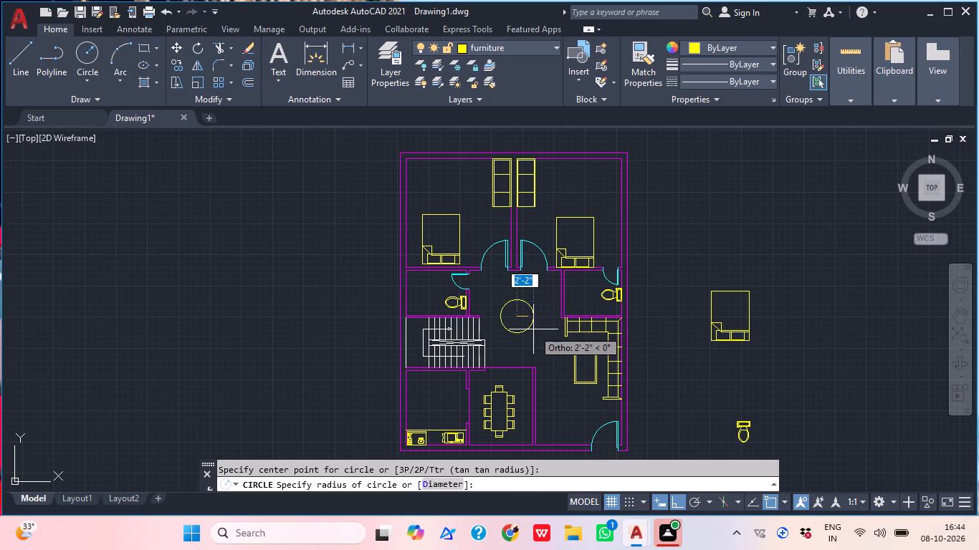
{"action": "left_click", "coordinate": [539, 339]}
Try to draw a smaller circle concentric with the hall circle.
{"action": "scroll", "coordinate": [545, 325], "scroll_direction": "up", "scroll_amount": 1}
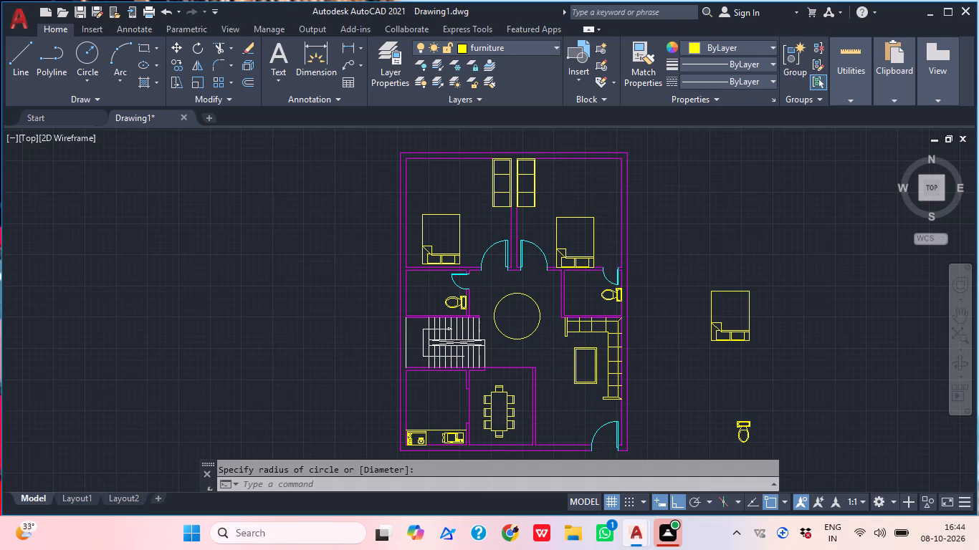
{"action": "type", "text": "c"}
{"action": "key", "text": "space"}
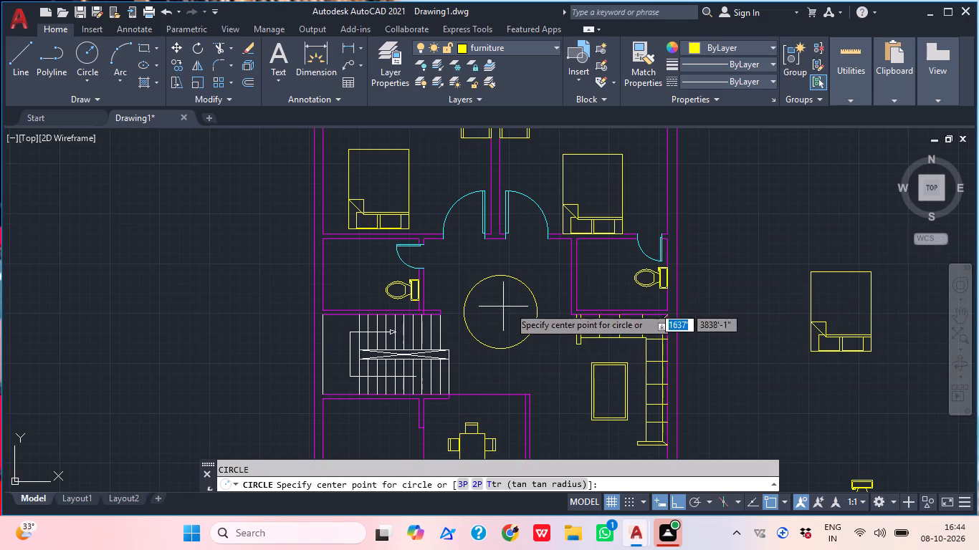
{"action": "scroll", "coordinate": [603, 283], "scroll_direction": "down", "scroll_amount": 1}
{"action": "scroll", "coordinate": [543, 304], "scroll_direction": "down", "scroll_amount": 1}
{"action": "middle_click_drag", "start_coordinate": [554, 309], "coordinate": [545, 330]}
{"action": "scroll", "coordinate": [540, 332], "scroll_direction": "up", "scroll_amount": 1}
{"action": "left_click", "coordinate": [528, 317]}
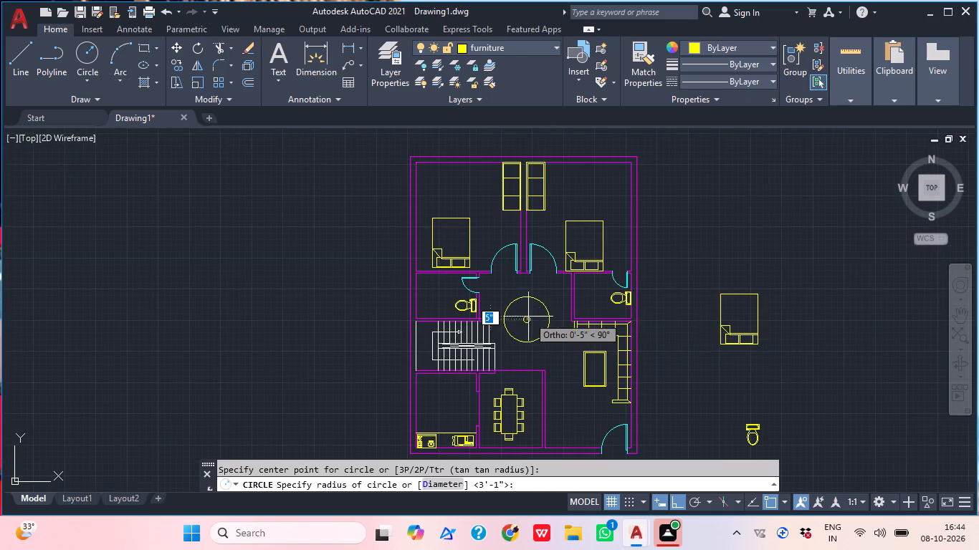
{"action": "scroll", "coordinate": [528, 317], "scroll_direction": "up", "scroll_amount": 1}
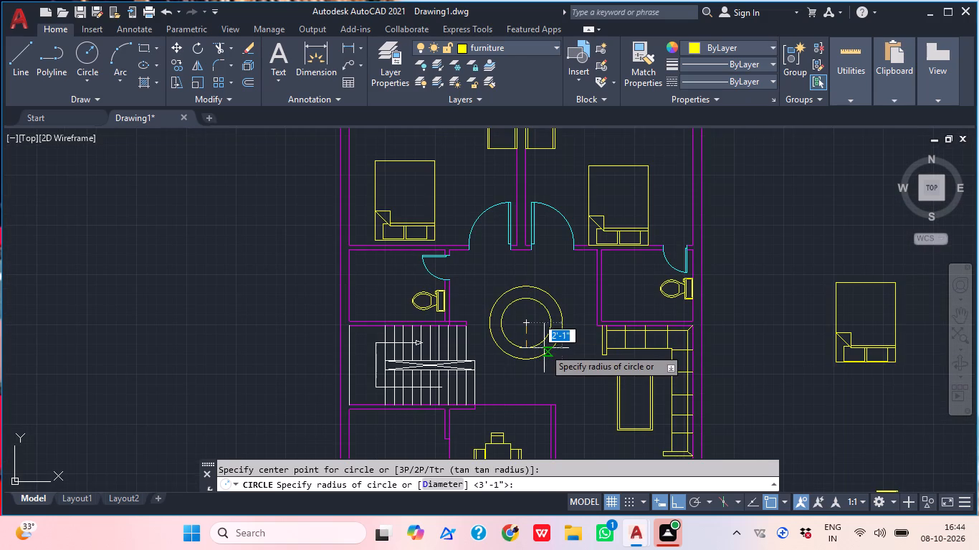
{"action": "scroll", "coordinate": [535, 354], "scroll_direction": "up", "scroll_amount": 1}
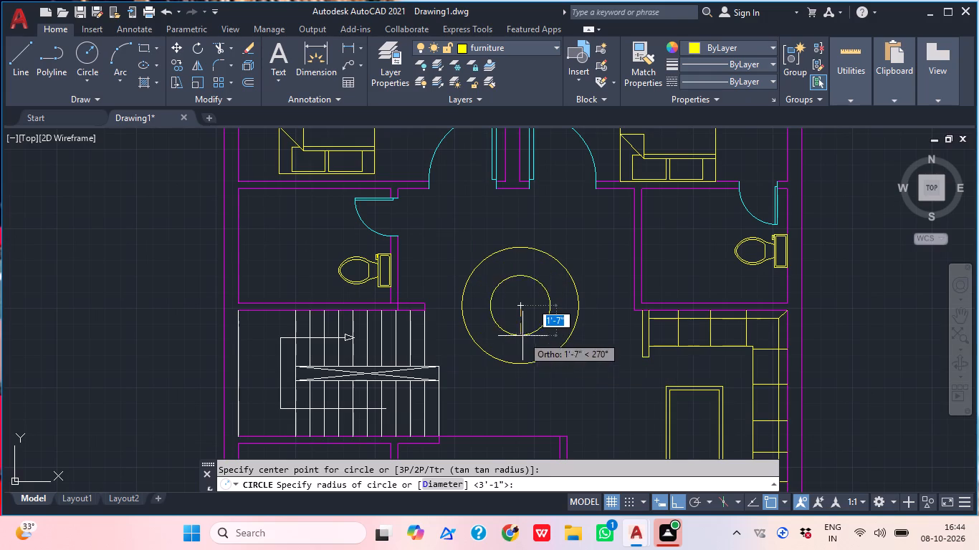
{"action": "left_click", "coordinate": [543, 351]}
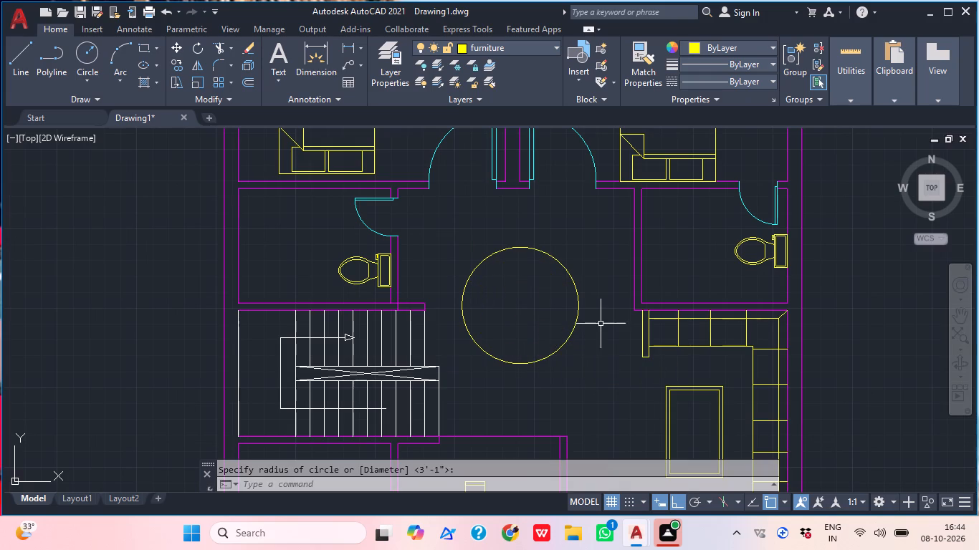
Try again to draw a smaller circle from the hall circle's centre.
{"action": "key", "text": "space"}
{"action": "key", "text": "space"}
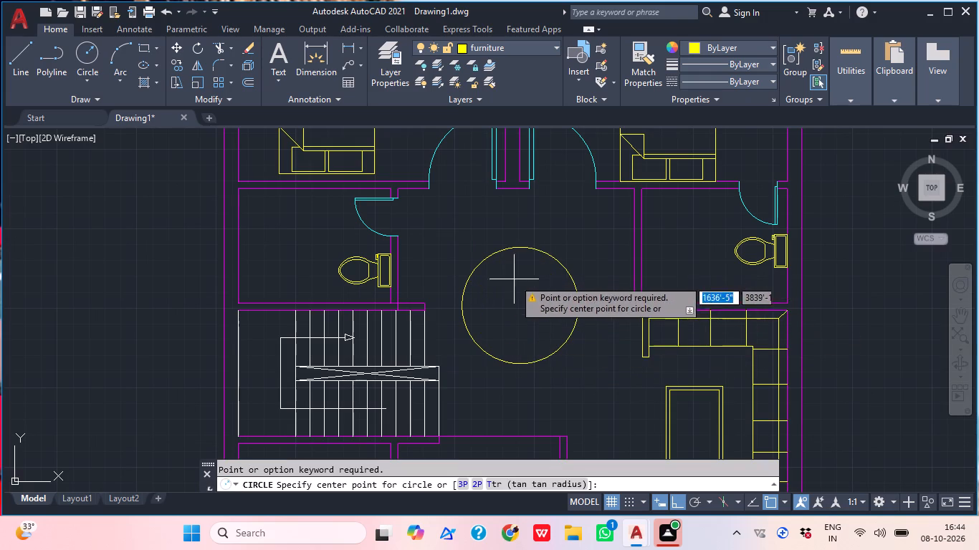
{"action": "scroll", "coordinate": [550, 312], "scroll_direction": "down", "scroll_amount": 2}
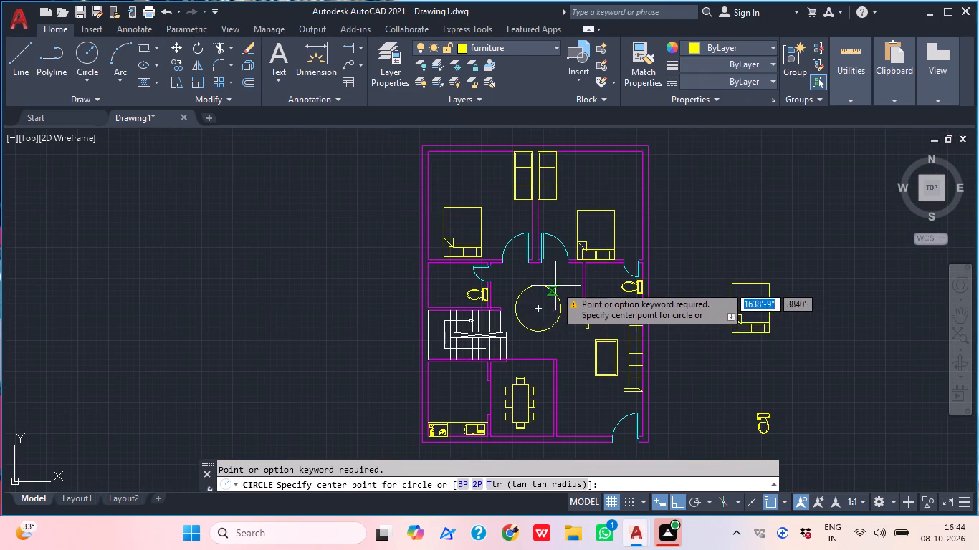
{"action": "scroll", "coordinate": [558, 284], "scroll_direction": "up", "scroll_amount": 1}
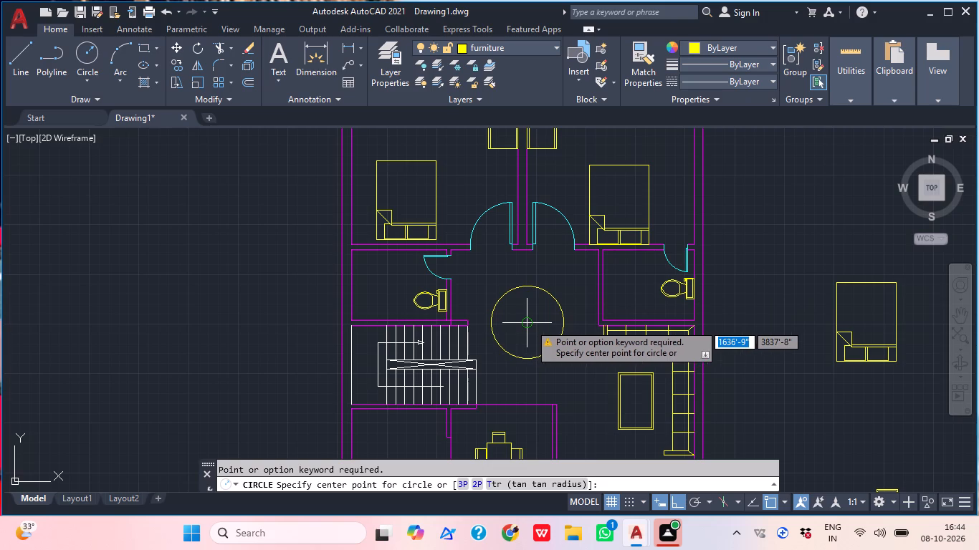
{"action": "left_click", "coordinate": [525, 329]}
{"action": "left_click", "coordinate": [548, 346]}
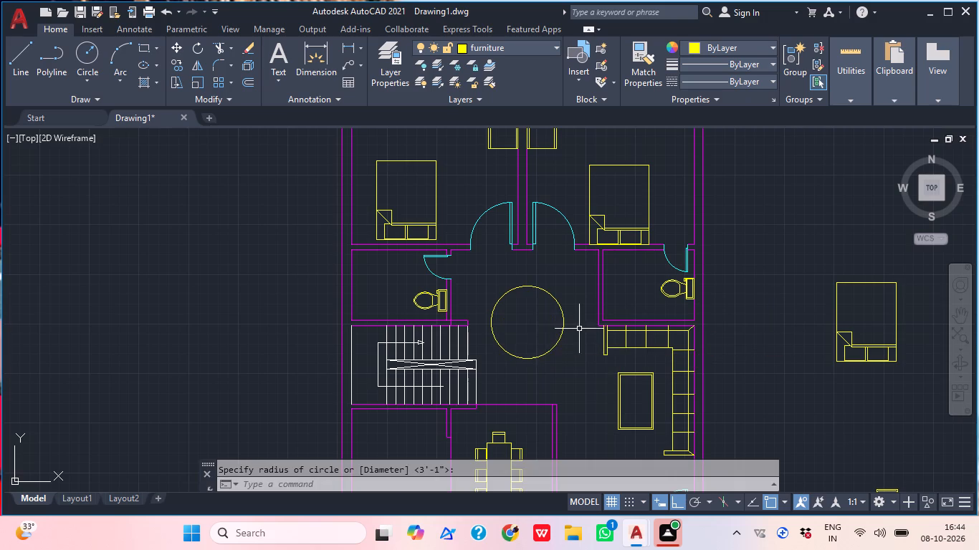
Draw a concentric circle of about 1'-10" radius inside the hall circle.
{"action": "scroll", "coordinate": [550, 332], "scroll_direction": "up", "scroll_amount": 4}
{"action": "type", "text": "c"}
{"action": "key", "text": "space"}
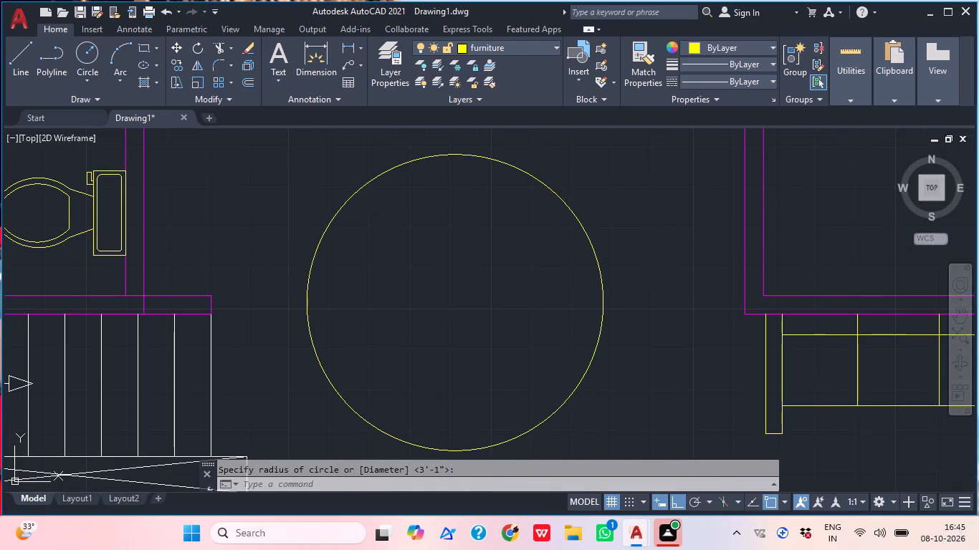
{"action": "scroll", "coordinate": [794, 252], "scroll_direction": "down", "scroll_amount": 2}
{"action": "middle_click_drag", "start_coordinate": [769, 196], "coordinate": [598, 266]}
{"action": "scroll", "coordinate": [764, 204], "scroll_direction": "down", "scroll_amount": 1}
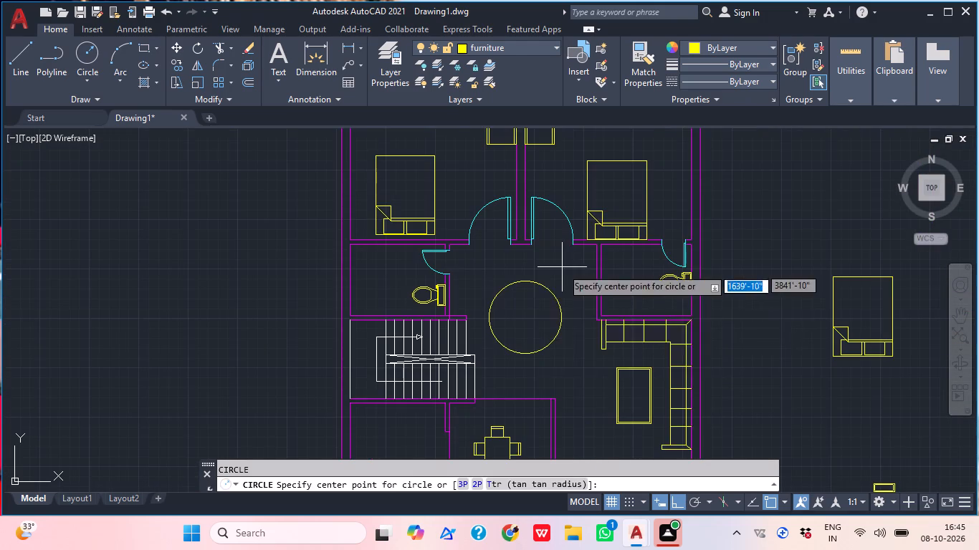
{"action": "left_click", "coordinate": [527, 314]}
{"action": "left_click", "coordinate": [547, 329]}
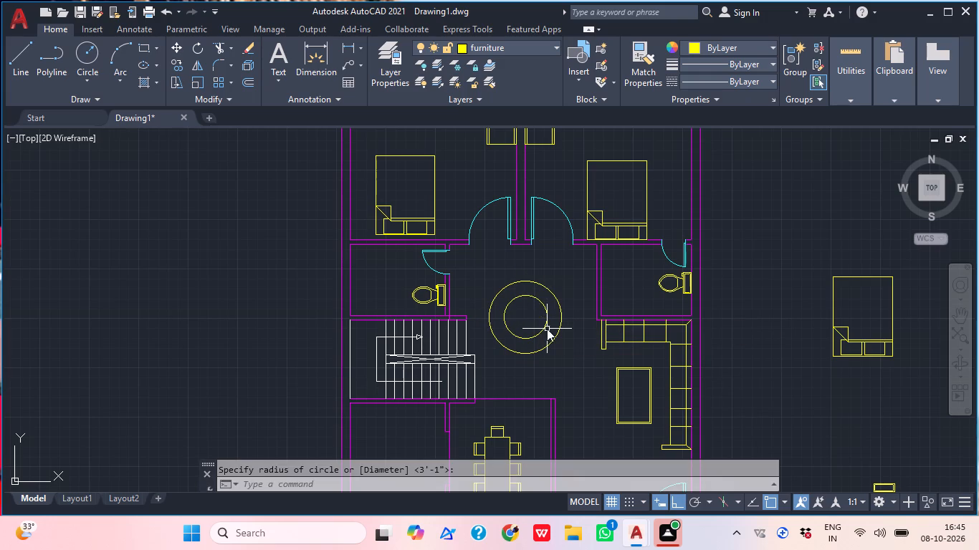
Draw another concentric circle of about 2'-1" radius just outside the inner circle to form a narrow ring.
{"action": "type", "text": "c"}
{"action": "key", "text": "space"}
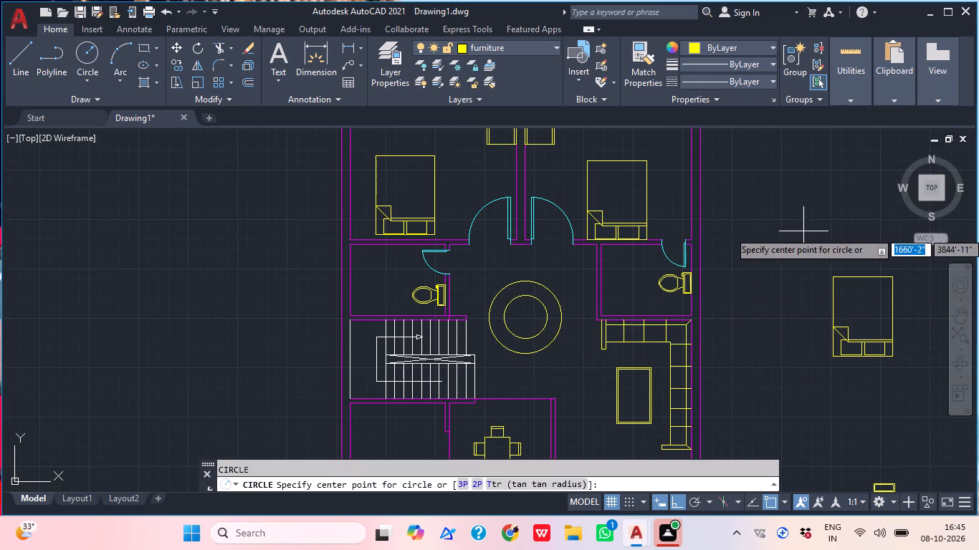
{"action": "left_click", "coordinate": [529, 321]}
{"action": "scroll", "coordinate": [529, 321], "scroll_direction": "up", "scroll_amount": 2}
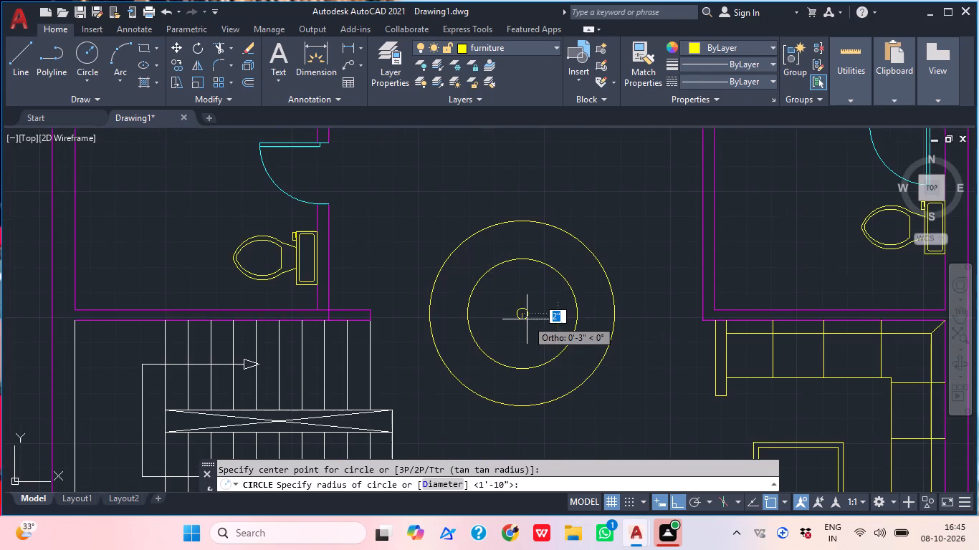
{"action": "left_click", "coordinate": [571, 377]}
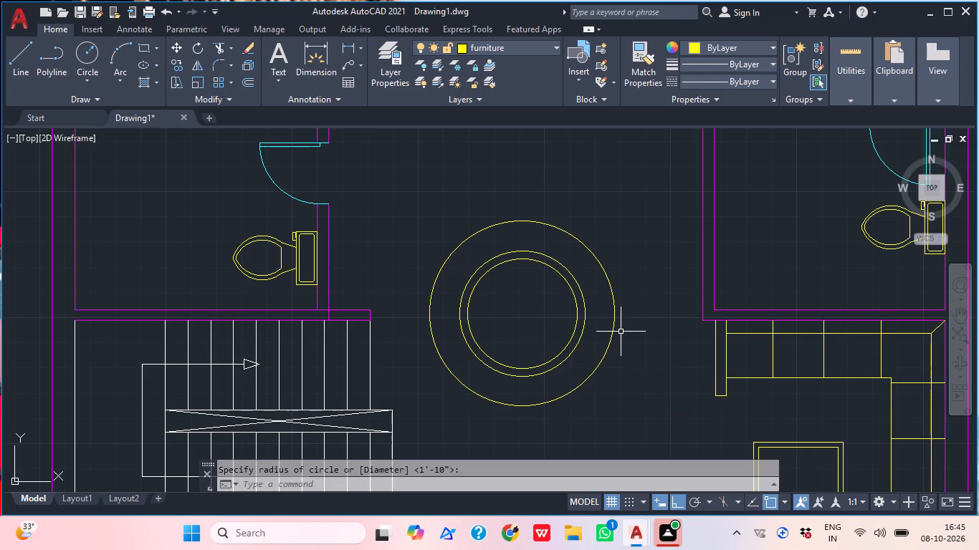
Draw a small hub circle at the common centre, well inside the ring.
{"action": "type", "text": "c"}
{"action": "key", "text": "space"}
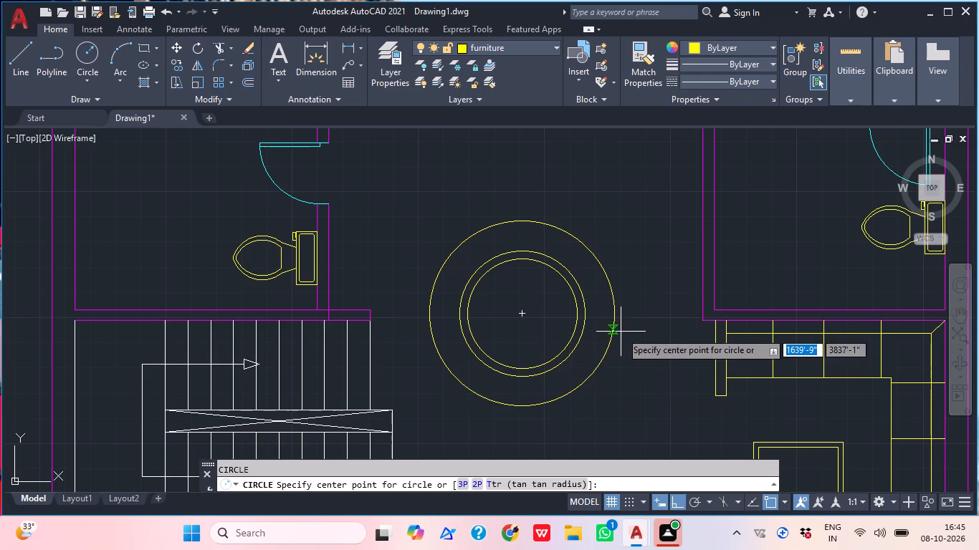
{"action": "left_click", "coordinate": [524, 314]}
{"action": "left_click", "coordinate": [533, 327]}
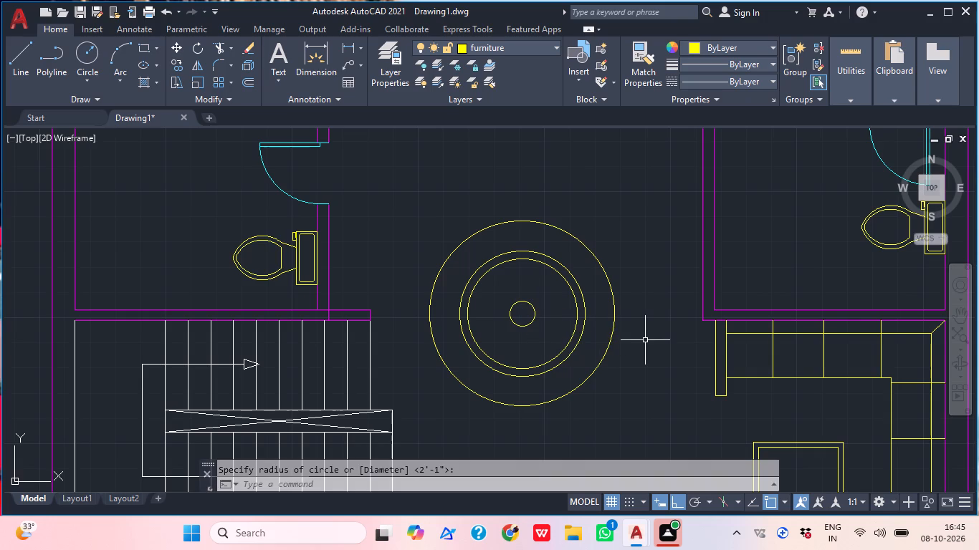
Draw a vertical line about 4'-4" long from the hub circle's top quadrant up past the outer circle.
{"action": "type", "text": "l"}
{"action": "key", "text": "space"}
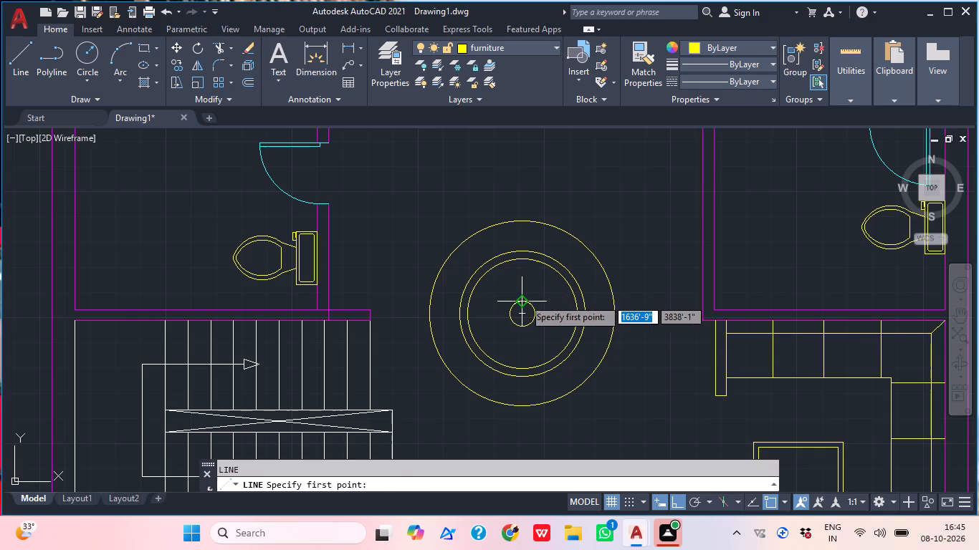
{"action": "left_click", "coordinate": [524, 299]}
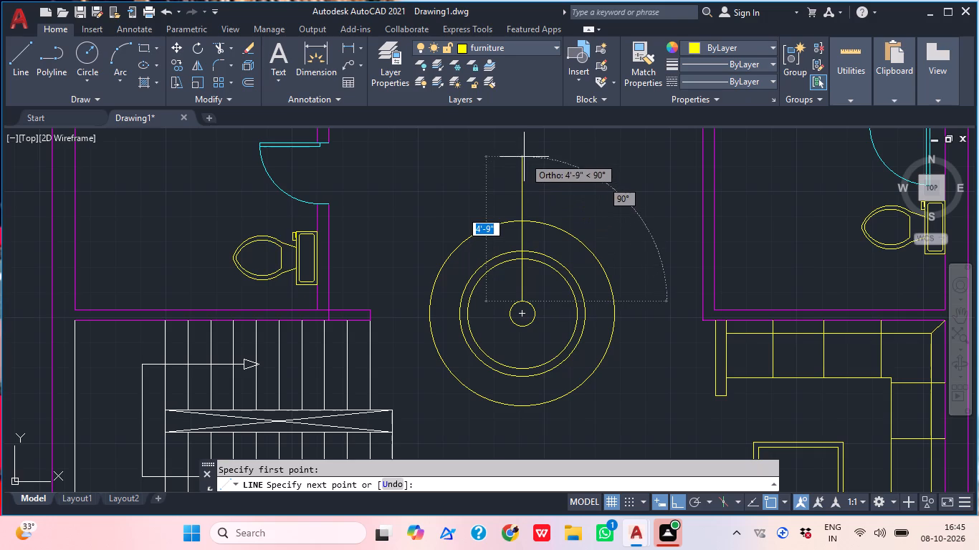
{"action": "middle_click_drag", "start_coordinate": [523, 213], "coordinate": [517, 273]}
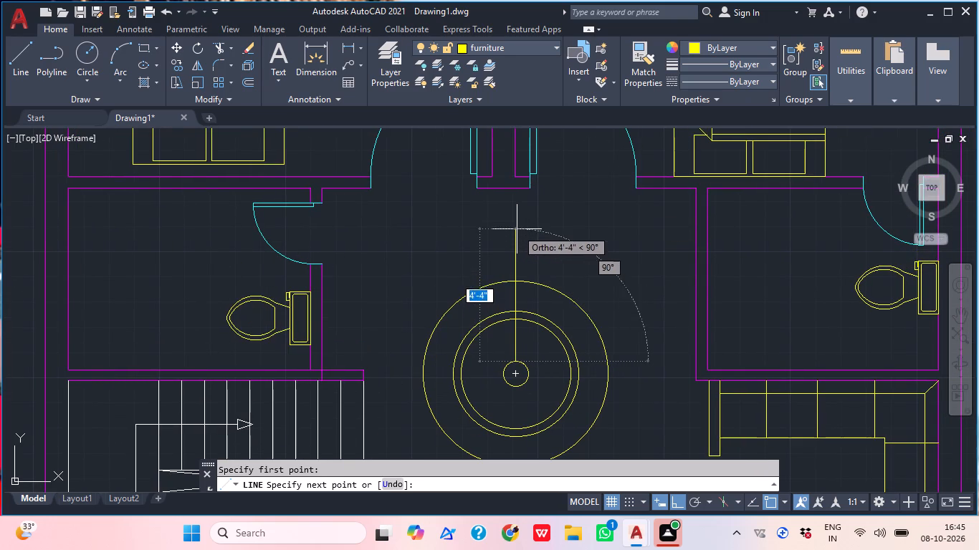
{"action": "left_click", "coordinate": [517, 229]}
{"action": "key", "text": "Escape"}
Draw two slanted lines from the hub circle's right and left quadrants to the vertical line's upper end, forming a pointed spike.
{"action": "type", "text": "l"}
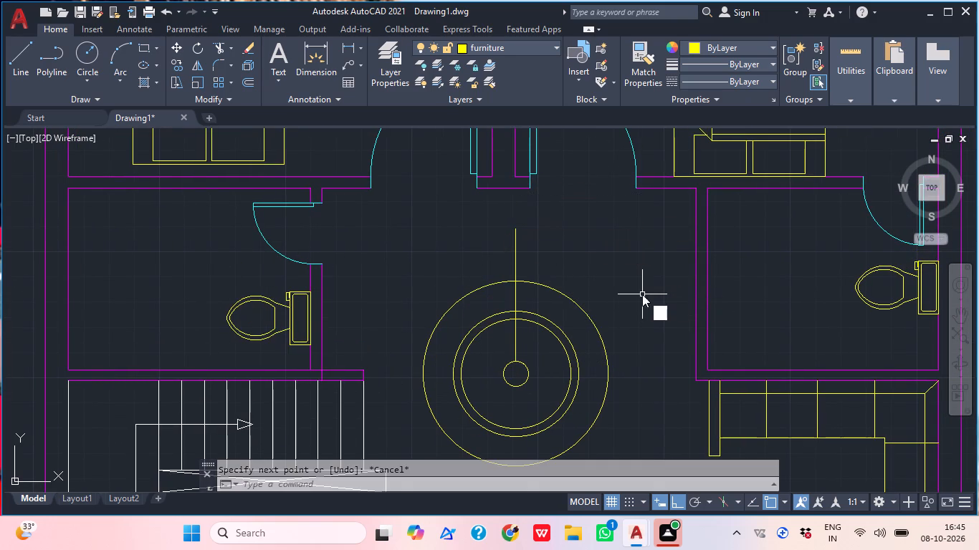
{"action": "key", "text": "space"}
{"action": "left_click", "coordinate": [531, 375]}
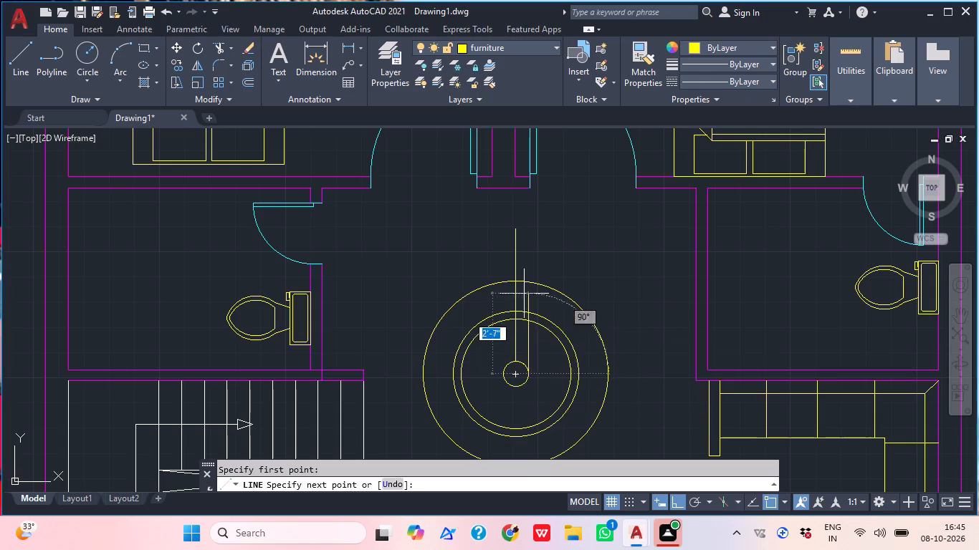
{"action": "left_click", "coordinate": [517, 228]}
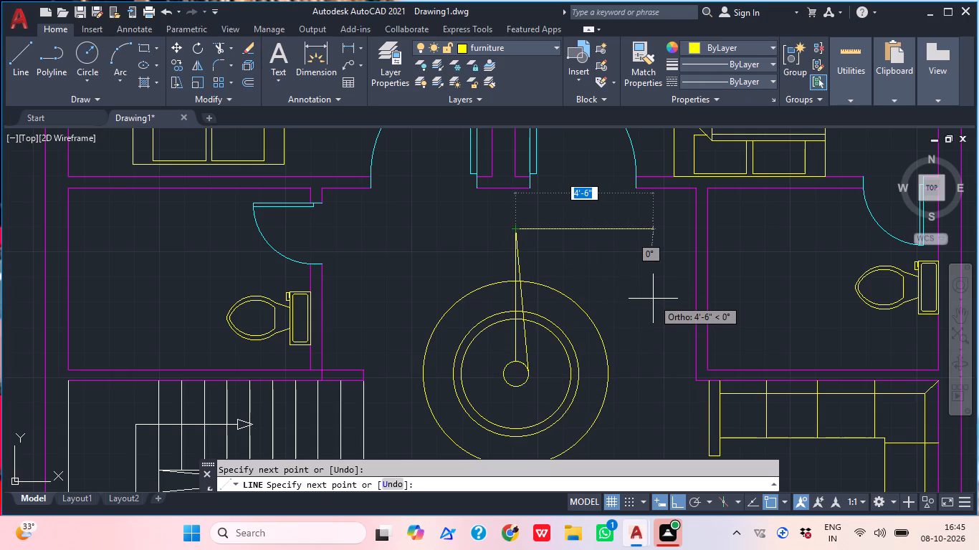
{"action": "key", "text": "Escape"}
{"action": "type", "text": "l"}
{"action": "key", "text": "space"}
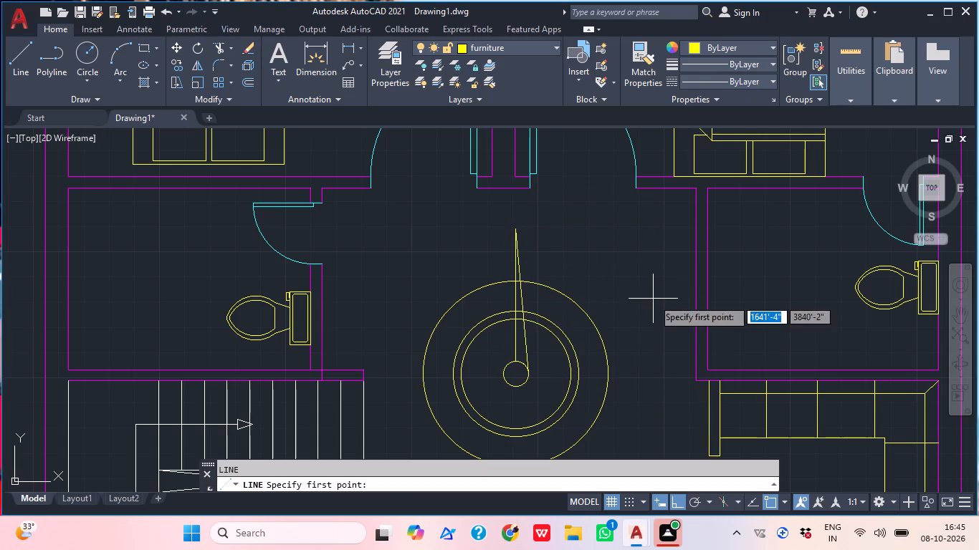
{"action": "left_click", "coordinate": [507, 376]}
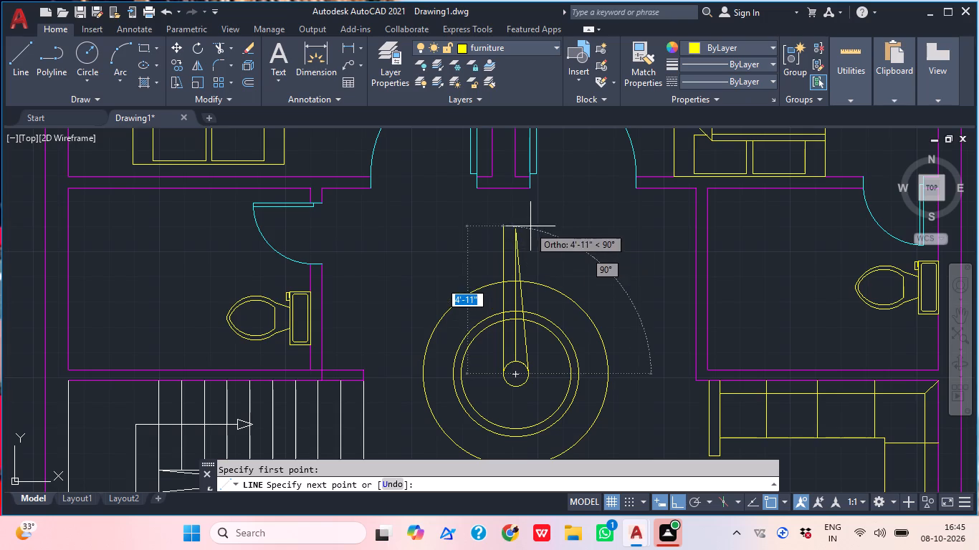
{"action": "left_click", "coordinate": [515, 223]}
{"action": "key", "text": "Escape"}
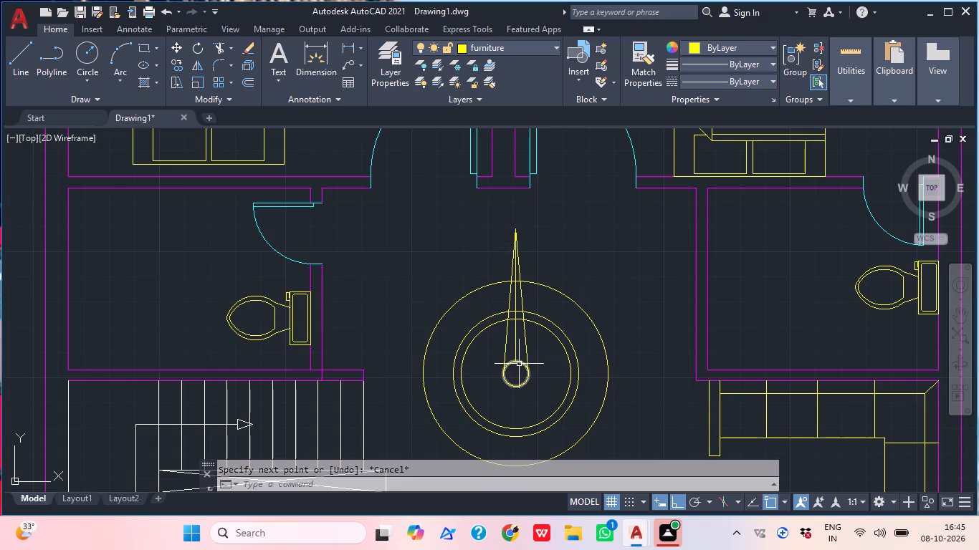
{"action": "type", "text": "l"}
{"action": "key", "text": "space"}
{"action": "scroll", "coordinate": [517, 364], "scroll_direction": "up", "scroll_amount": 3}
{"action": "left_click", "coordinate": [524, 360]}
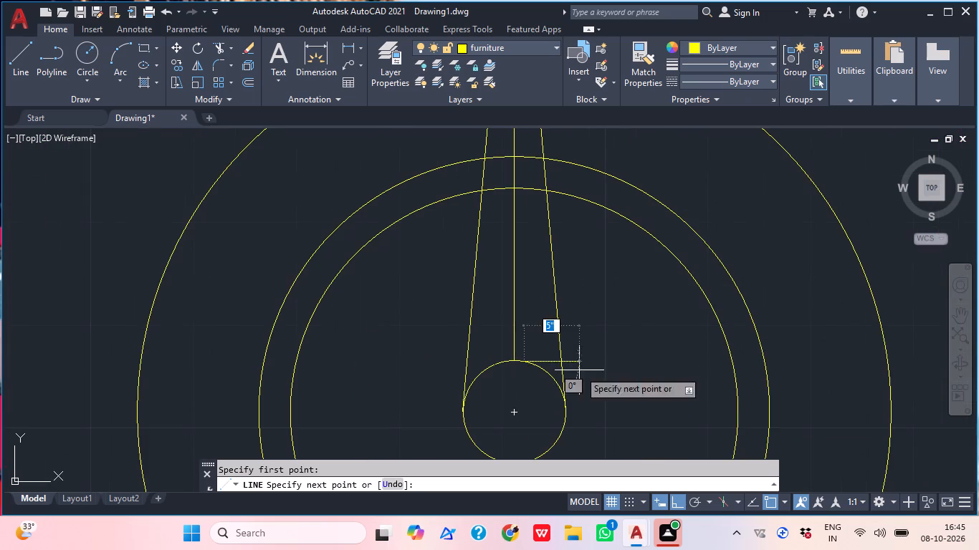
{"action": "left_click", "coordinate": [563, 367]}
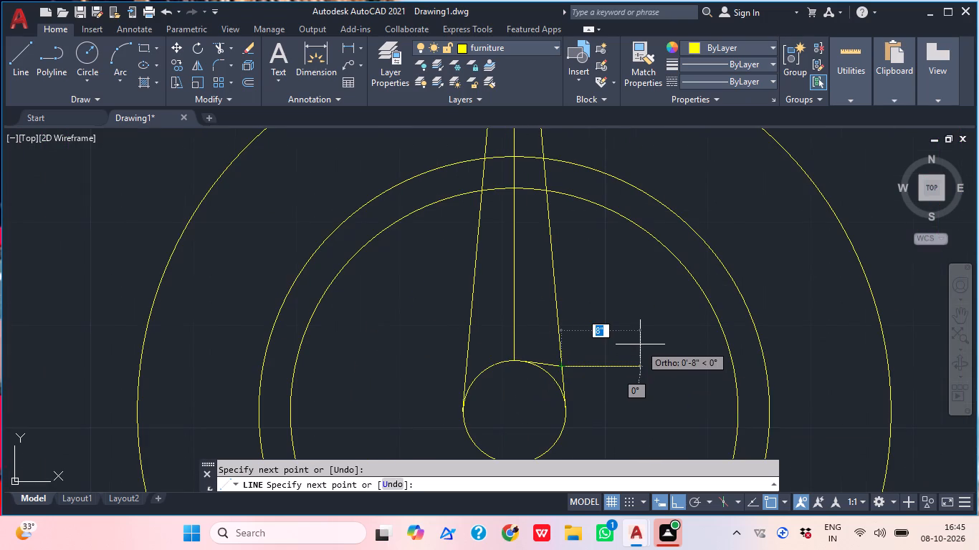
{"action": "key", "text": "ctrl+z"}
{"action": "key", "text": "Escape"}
Draw two short horizontal lines from the hub circle's top quadrant, one to each side, crossing the spike's slanted edges.
{"action": "type", "text": "l"}
{"action": "key", "text": "space"}
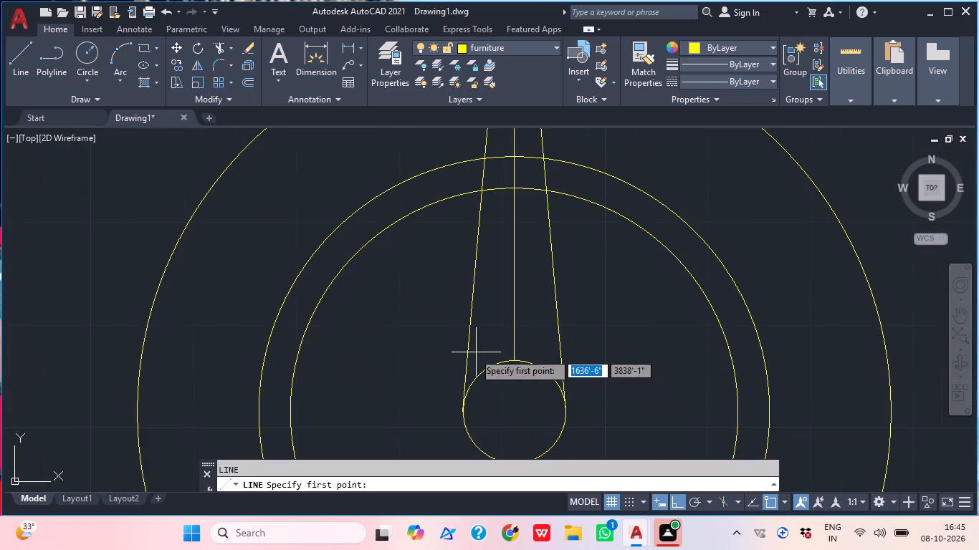
{"action": "left_click", "coordinate": [517, 358]}
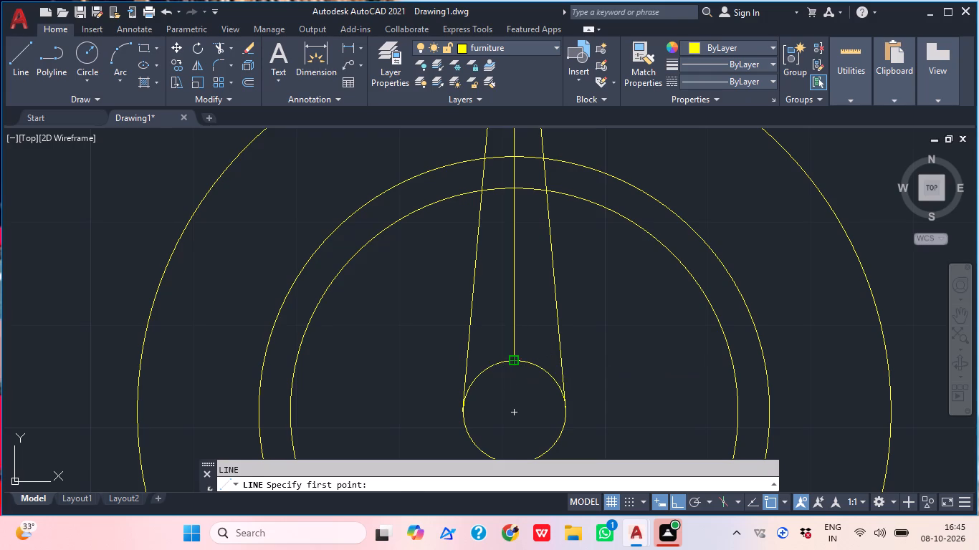
{"action": "left_click", "coordinate": [573, 358]}
{"action": "key", "text": "Escape"}
{"action": "type", "text": "l"}
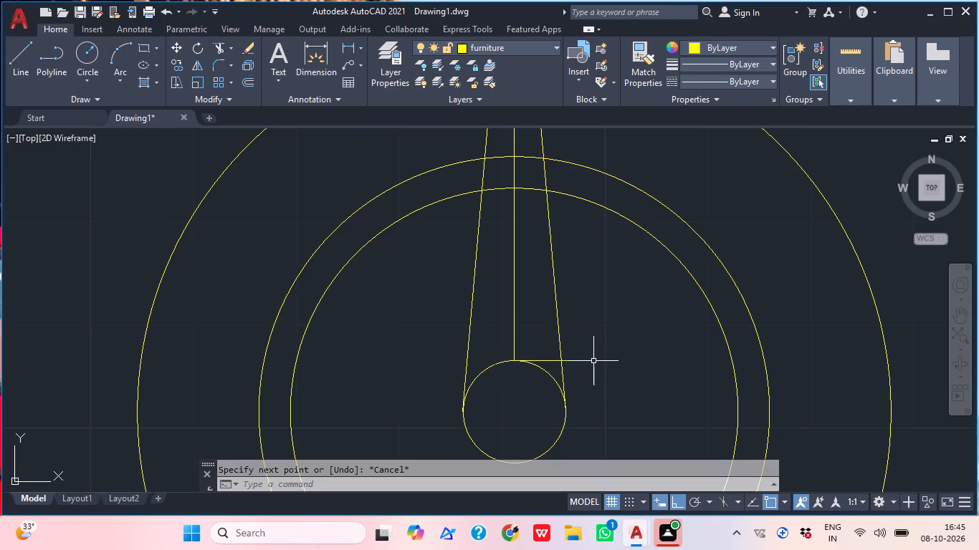
{"action": "key", "text": "space"}
{"action": "left_click", "coordinate": [512, 354]}
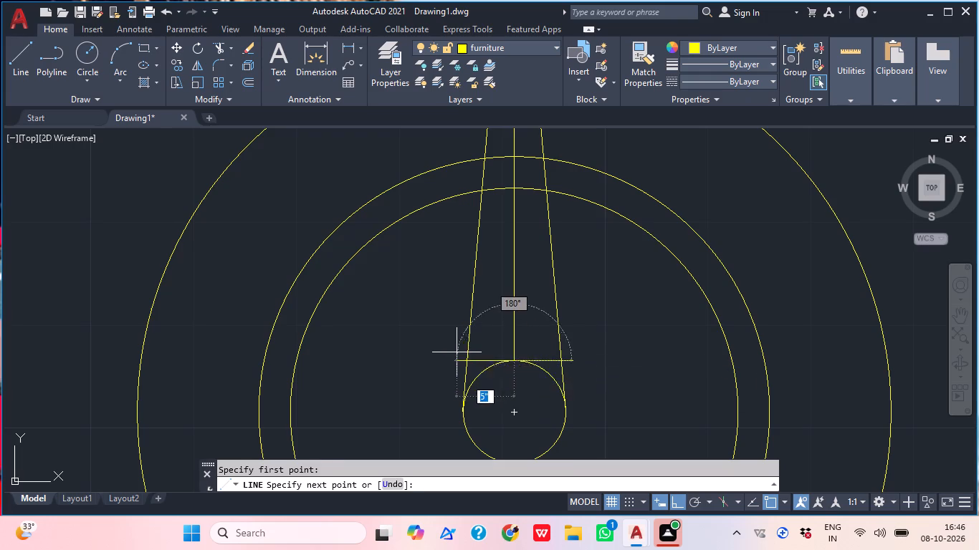
{"action": "left_click", "coordinate": [447, 352]}
{"action": "key", "text": "Escape"}
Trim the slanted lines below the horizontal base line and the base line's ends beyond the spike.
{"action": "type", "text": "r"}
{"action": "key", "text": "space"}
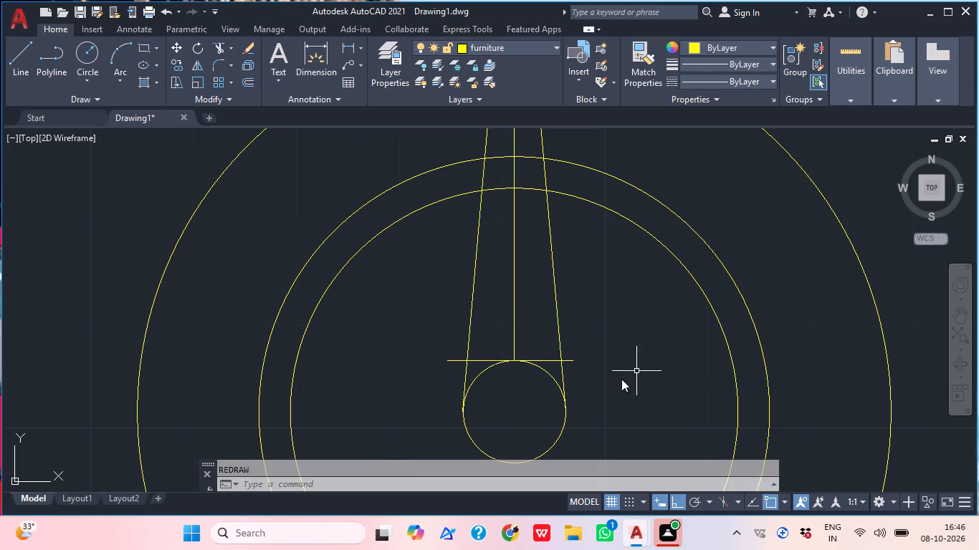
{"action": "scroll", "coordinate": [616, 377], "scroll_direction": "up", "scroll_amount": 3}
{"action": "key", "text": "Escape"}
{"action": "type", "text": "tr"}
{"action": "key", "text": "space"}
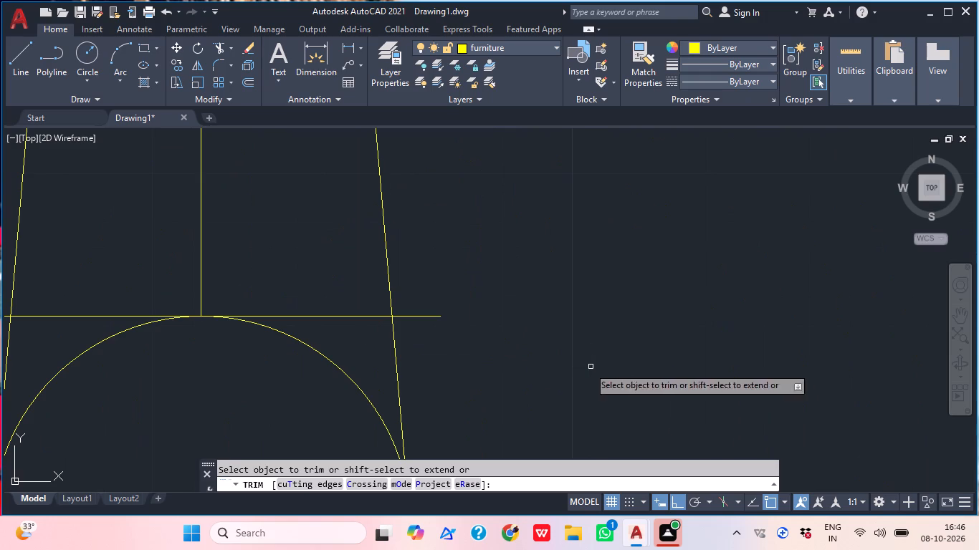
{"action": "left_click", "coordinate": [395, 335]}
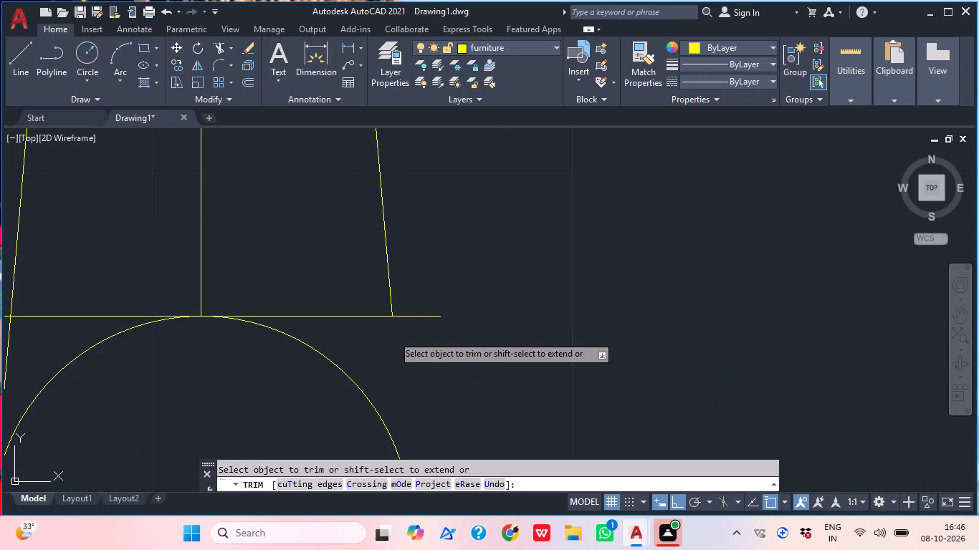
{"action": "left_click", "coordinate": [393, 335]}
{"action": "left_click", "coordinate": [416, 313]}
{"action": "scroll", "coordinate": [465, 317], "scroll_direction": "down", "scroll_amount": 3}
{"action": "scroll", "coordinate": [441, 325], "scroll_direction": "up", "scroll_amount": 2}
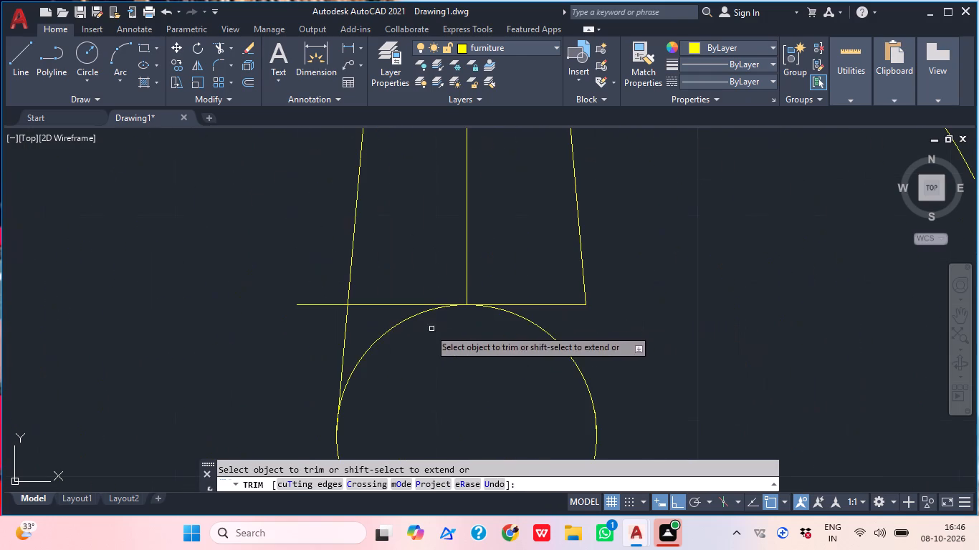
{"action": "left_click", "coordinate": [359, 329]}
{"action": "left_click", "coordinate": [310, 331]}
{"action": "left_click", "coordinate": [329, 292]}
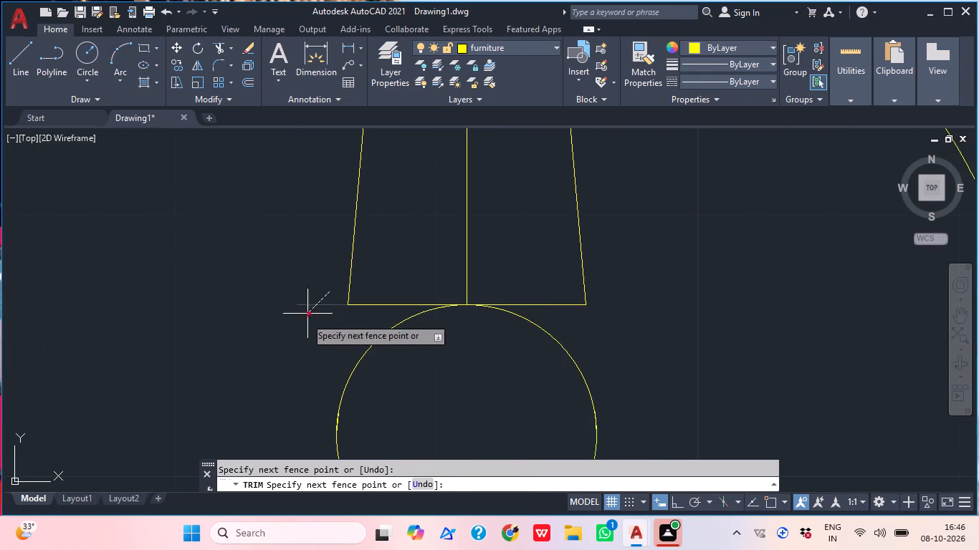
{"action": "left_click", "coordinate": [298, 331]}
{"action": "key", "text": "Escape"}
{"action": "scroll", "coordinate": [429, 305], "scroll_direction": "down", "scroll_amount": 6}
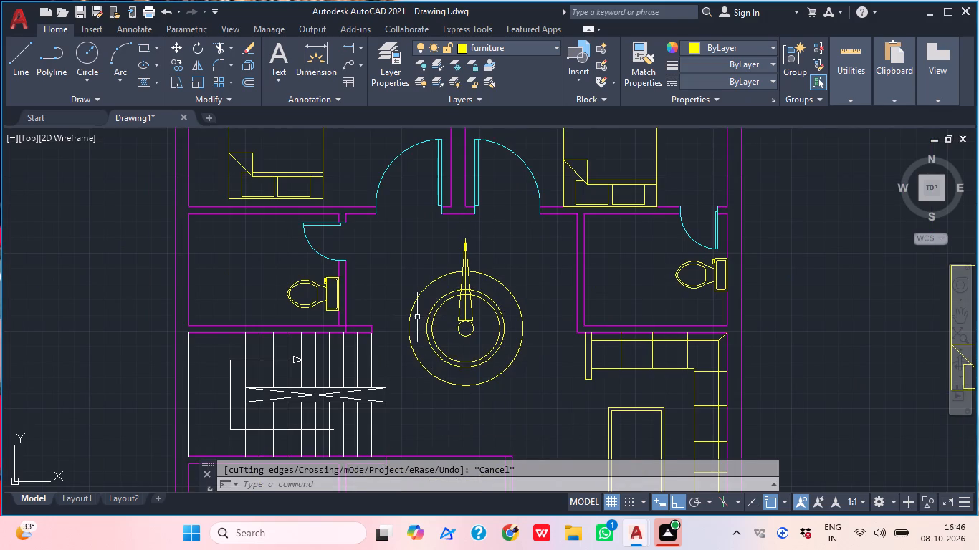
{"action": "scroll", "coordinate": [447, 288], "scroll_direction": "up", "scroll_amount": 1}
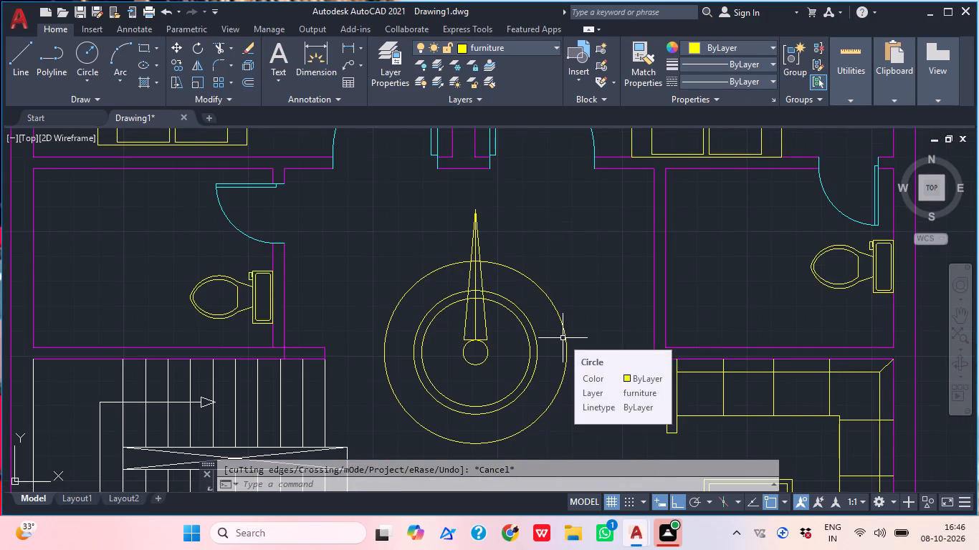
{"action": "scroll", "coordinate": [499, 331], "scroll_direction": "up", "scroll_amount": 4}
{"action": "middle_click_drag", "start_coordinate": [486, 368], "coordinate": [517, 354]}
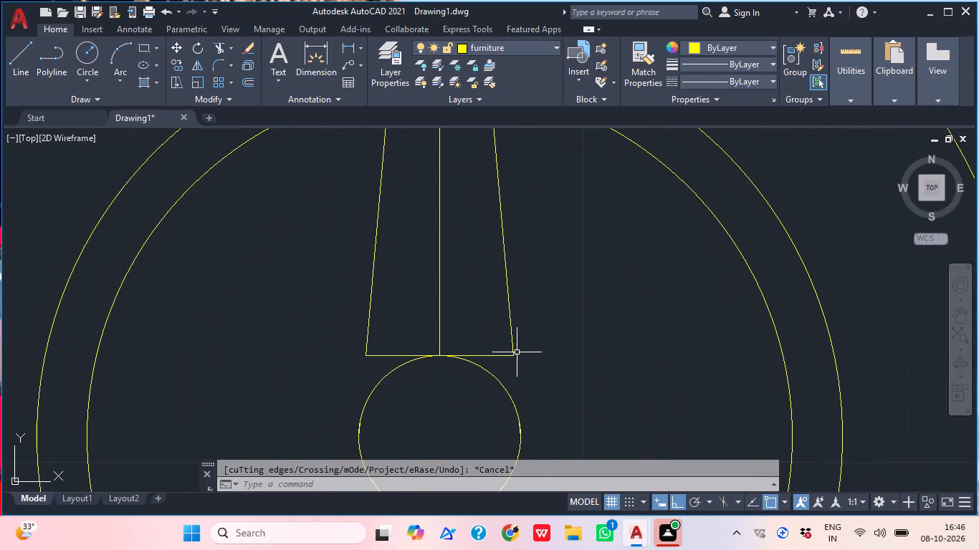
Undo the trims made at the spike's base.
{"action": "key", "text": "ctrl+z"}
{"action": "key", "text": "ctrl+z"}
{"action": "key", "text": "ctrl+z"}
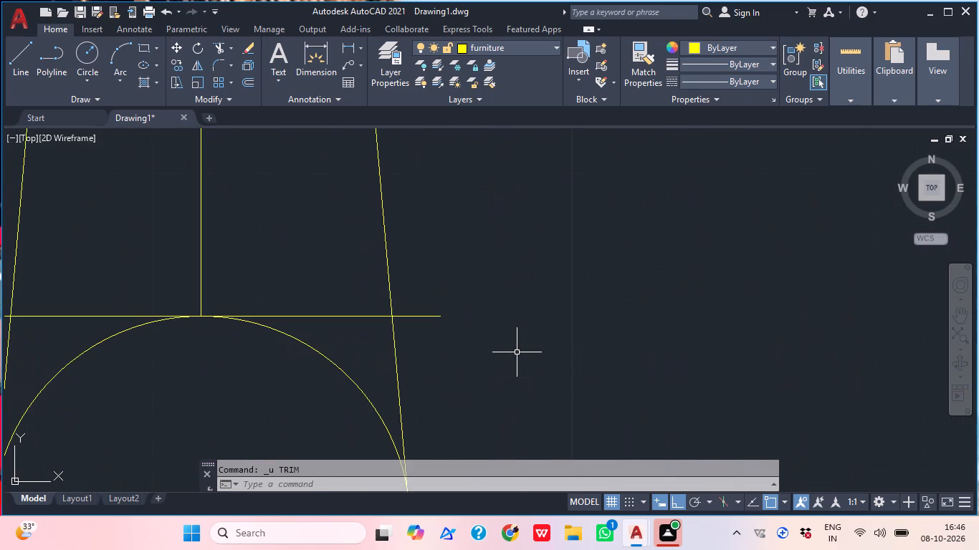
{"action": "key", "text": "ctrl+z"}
Trim only the horizontal base line's two ends that project beyond the spike's slanted edges.
{"action": "scroll", "coordinate": [620, 354], "scroll_direction": "down", "scroll_amount": 3}
{"action": "middle_click_drag", "start_coordinate": [632, 351], "coordinate": [695, 350]}
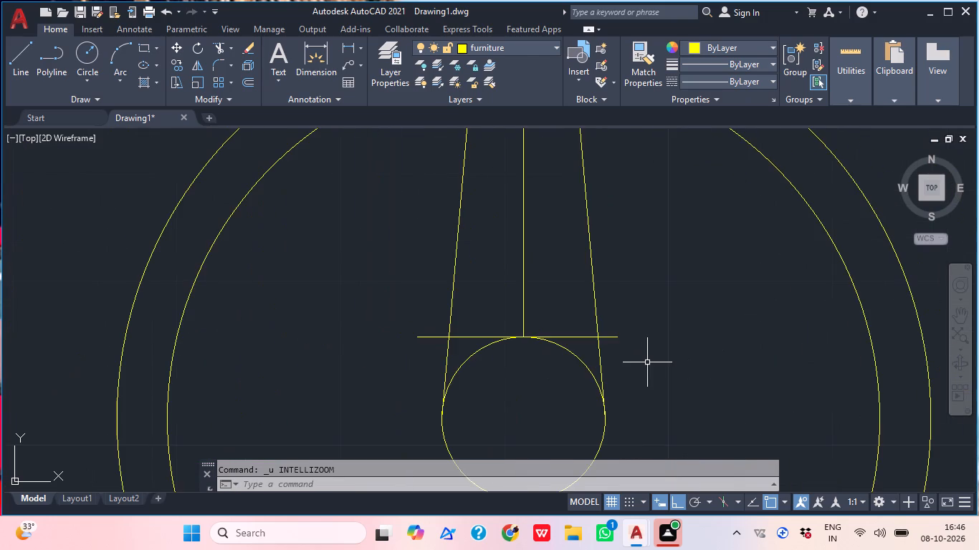
{"action": "type", "text": "tr"}
{"action": "key", "text": "space"}
{"action": "left_click", "coordinate": [616, 339]}
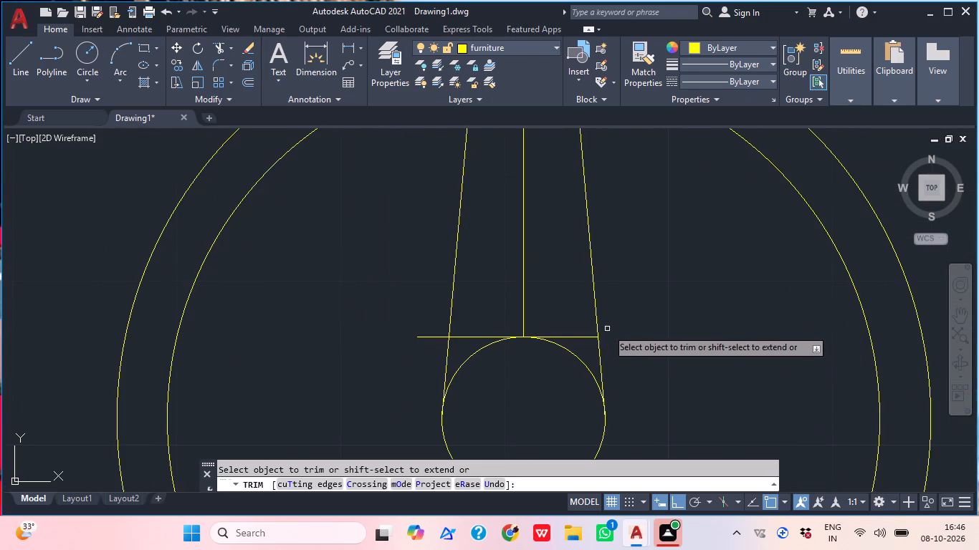
{"action": "left_click", "coordinate": [426, 343]}
{"action": "left_click", "coordinate": [429, 317]}
{"action": "key", "text": "Escape"}
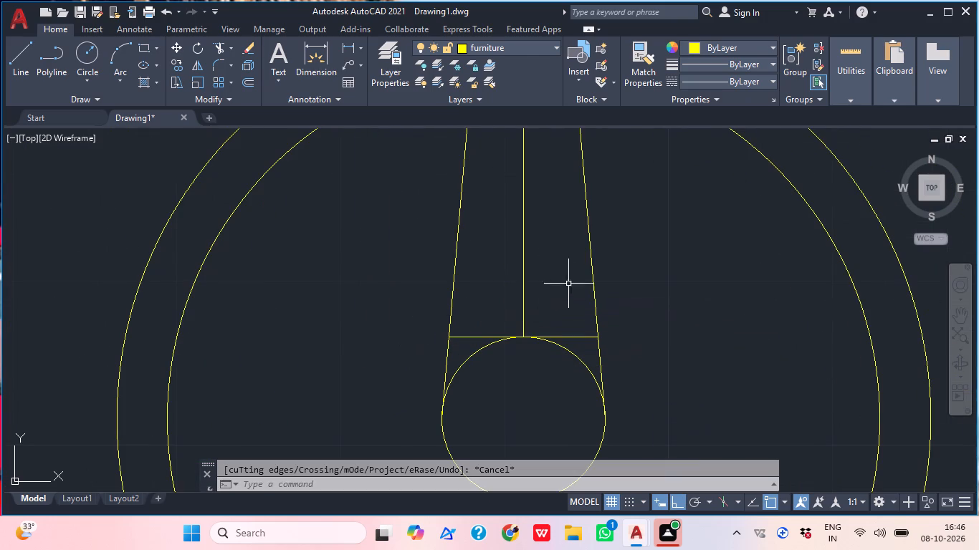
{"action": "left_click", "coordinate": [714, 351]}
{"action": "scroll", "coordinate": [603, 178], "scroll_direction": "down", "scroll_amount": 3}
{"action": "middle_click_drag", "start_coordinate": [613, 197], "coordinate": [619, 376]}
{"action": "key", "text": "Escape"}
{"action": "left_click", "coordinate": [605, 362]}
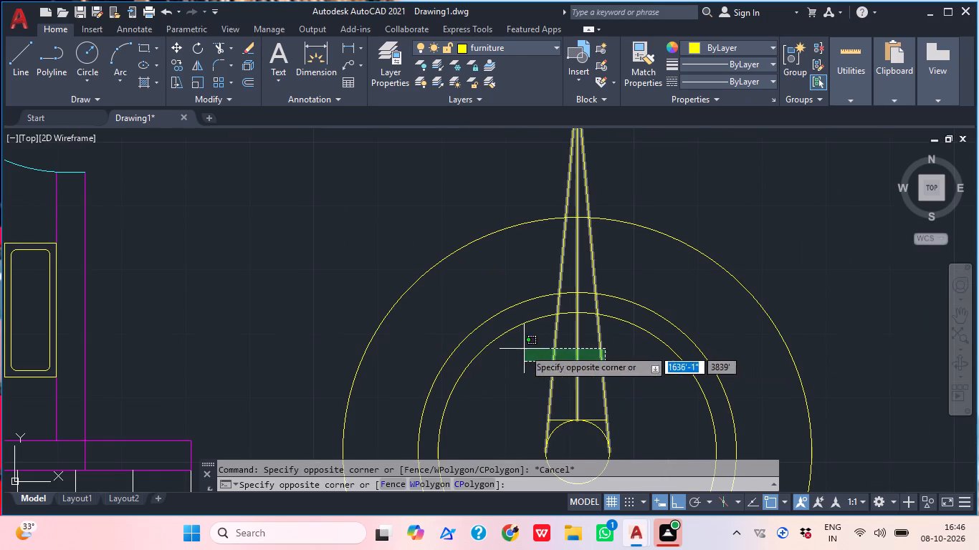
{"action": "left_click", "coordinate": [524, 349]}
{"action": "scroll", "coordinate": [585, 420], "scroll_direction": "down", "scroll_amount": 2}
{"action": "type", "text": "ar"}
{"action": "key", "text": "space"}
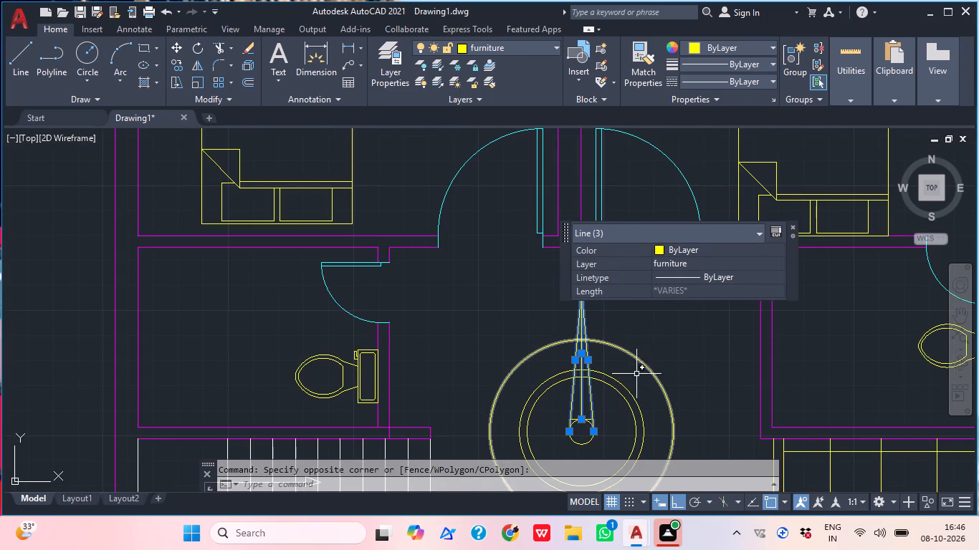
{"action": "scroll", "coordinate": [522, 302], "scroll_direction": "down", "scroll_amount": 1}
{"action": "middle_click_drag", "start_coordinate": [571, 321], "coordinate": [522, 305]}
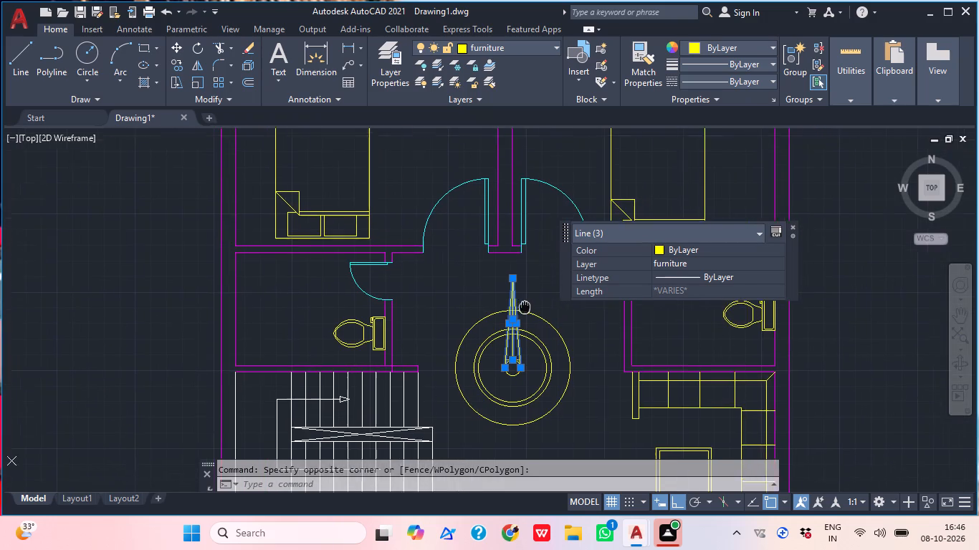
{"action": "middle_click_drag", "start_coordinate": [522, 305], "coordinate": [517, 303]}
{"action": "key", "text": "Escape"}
Create a polar array of the spike's vertical and two slanted lines about the hub circle's centre, with 8 items.
{"action": "scroll", "coordinate": [521, 327], "scroll_direction": "up", "scroll_amount": 2}
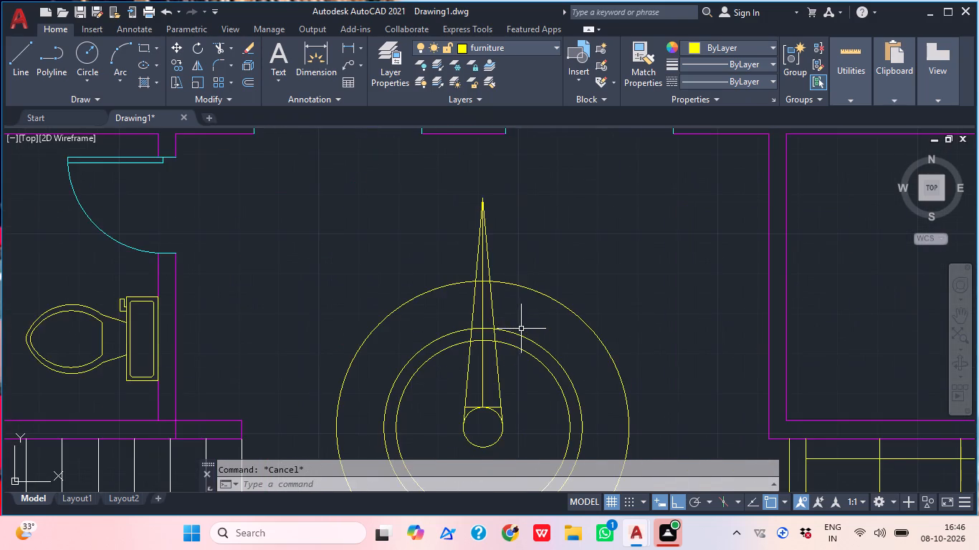
{"action": "scroll", "coordinate": [505, 412], "scroll_direction": "up", "scroll_amount": 1}
{"action": "left_click", "coordinate": [505, 379]}
{"action": "left_click", "coordinate": [427, 353]}
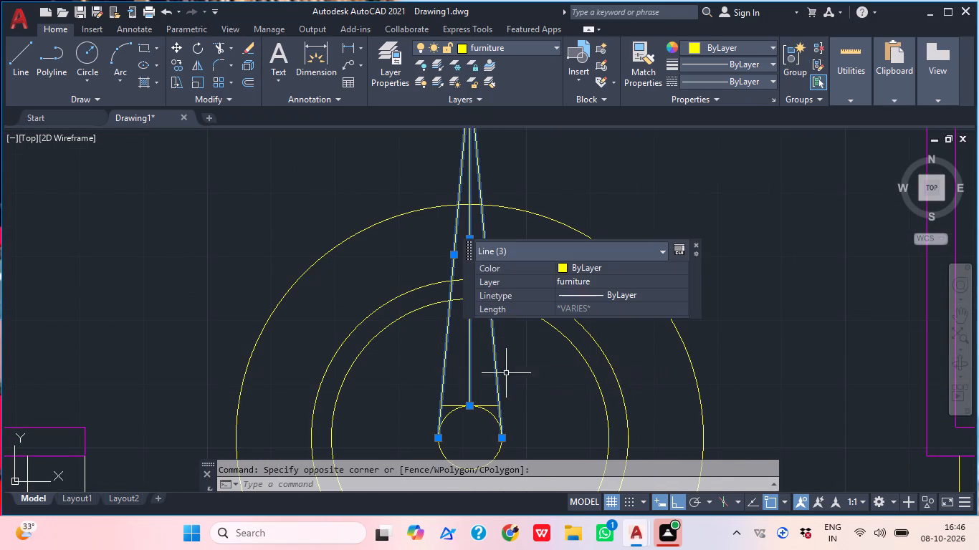
{"action": "type", "text": "ar"}
{"action": "key", "text": "space"}
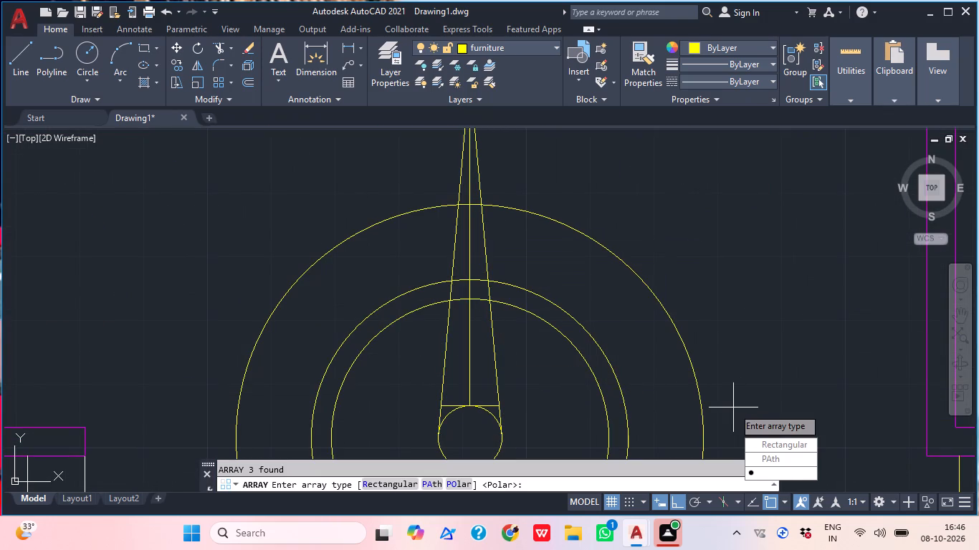
{"action": "left_click_drag", "start_coordinate": [764, 469], "coordinate": [733, 407]}
{"action": "scroll", "coordinate": [638, 233], "scroll_direction": "down", "scroll_amount": 2}
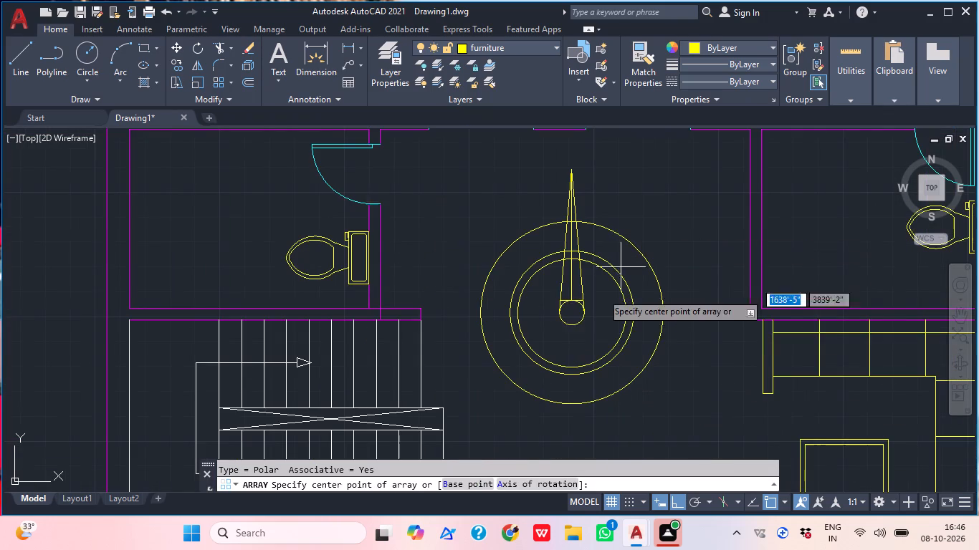
{"action": "left_click", "coordinate": [573, 309]}
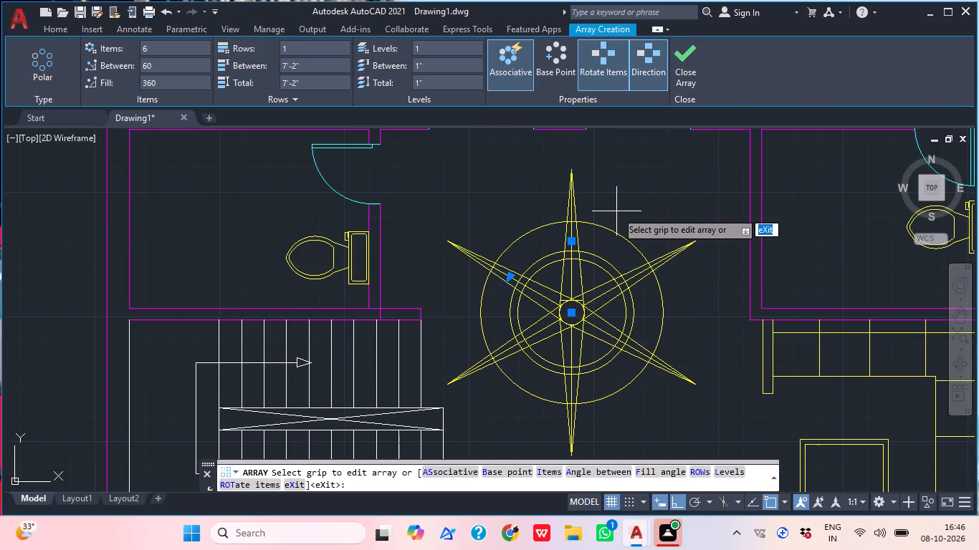
{"action": "left_click", "coordinate": [183, 47]}
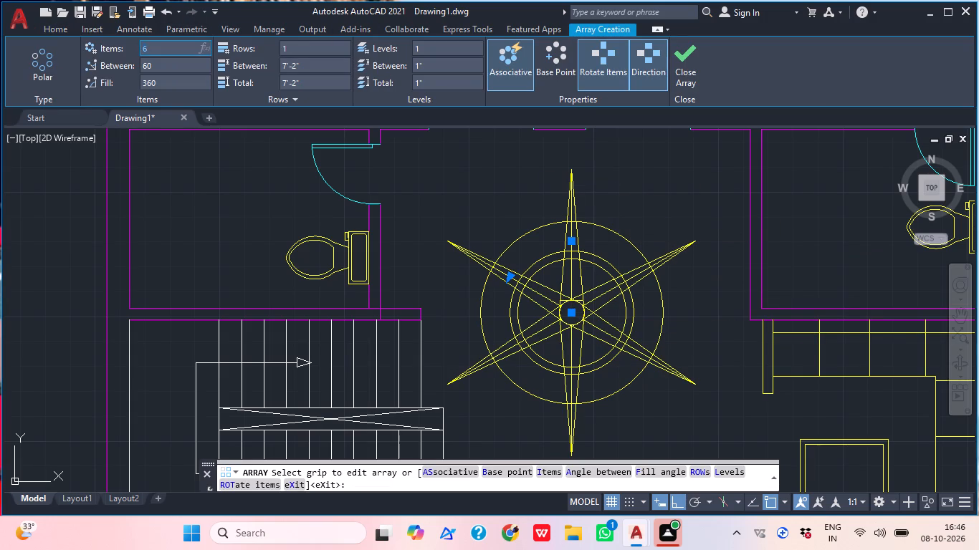
{"action": "key", "text": "8"}
{"action": "key", "text": "Return"}
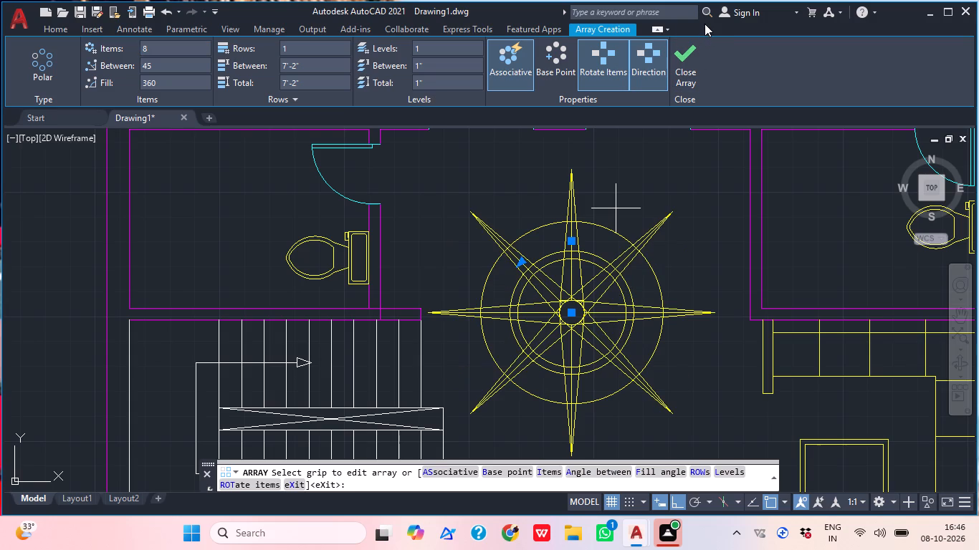
{"action": "left_click", "coordinate": [694, 59]}
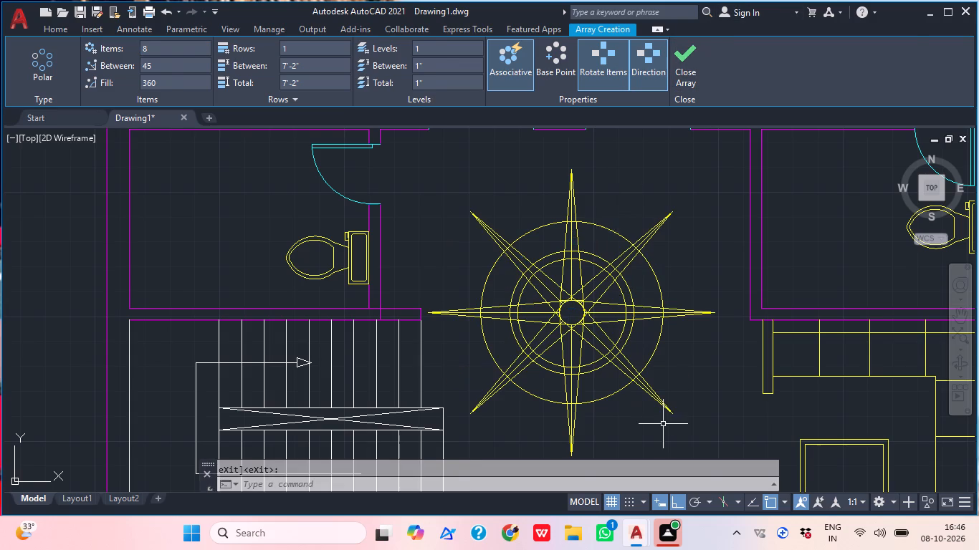
Examine the spiked compass pattern up close and within the whole floor plan.
{"action": "scroll", "coordinate": [663, 424], "scroll_direction": "down", "scroll_amount": 1}
{"action": "middle_click_drag", "start_coordinate": [665, 390], "coordinate": [607, 312]}
{"action": "scroll", "coordinate": [612, 298], "scroll_direction": "down", "scroll_amount": 2}
{"action": "scroll", "coordinate": [596, 332], "scroll_direction": "up", "scroll_amount": 2}
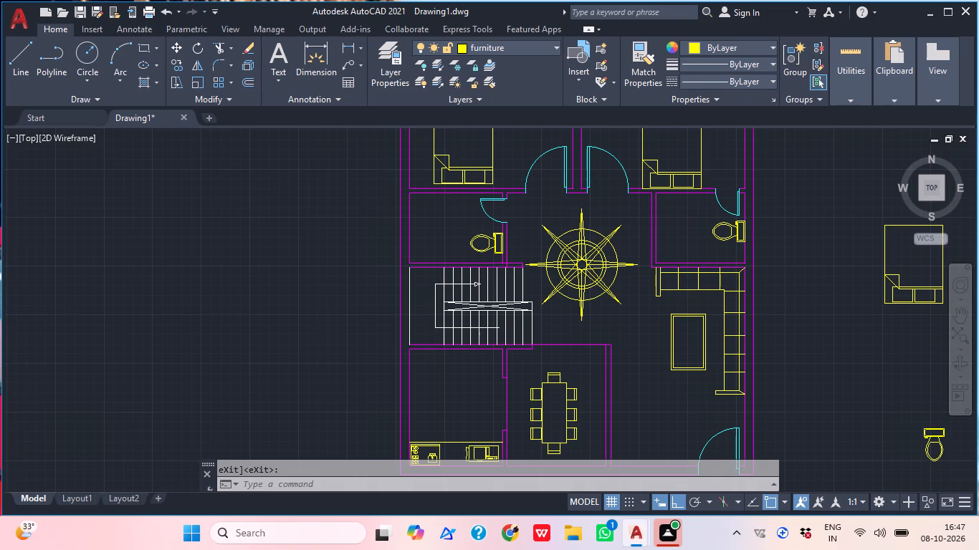
{"action": "middle_click_drag", "start_coordinate": [614, 289], "coordinate": [588, 332]}
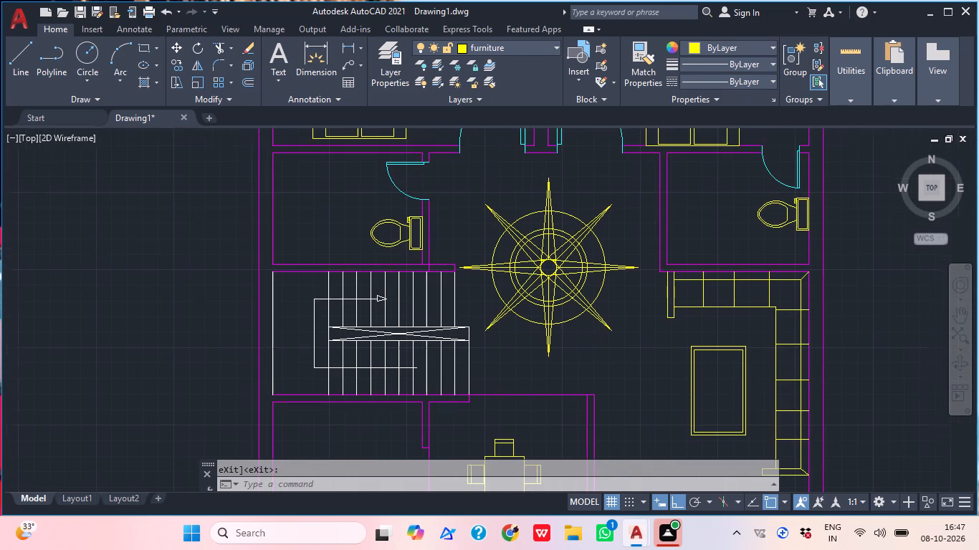
{"action": "scroll", "coordinate": [626, 329], "scroll_direction": "down", "scroll_amount": 2}
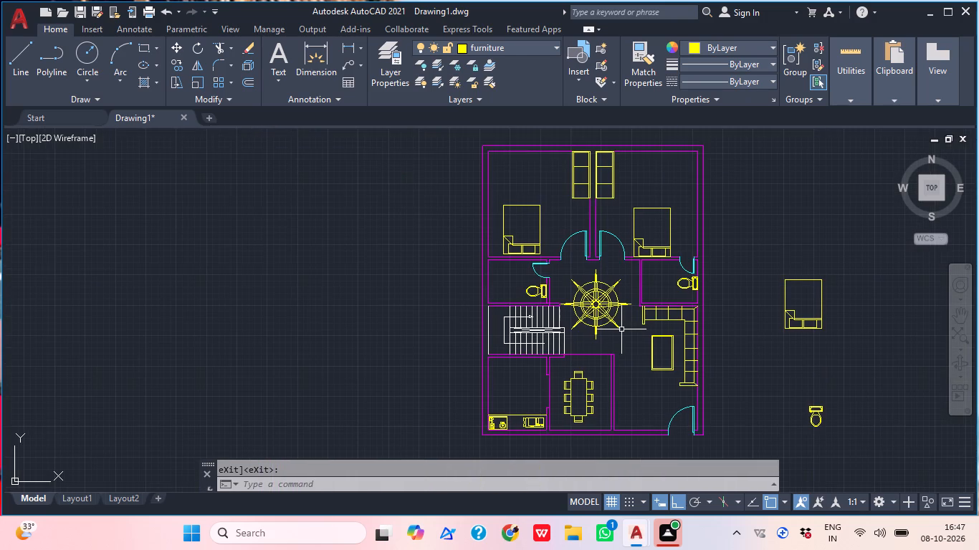
{"action": "middle_click", "coordinate": [620, 329]}
{"action": "scroll", "coordinate": [586, 307], "scroll_direction": "up", "scroll_amount": 2}
{"action": "middle_click", "coordinate": [604, 373]}
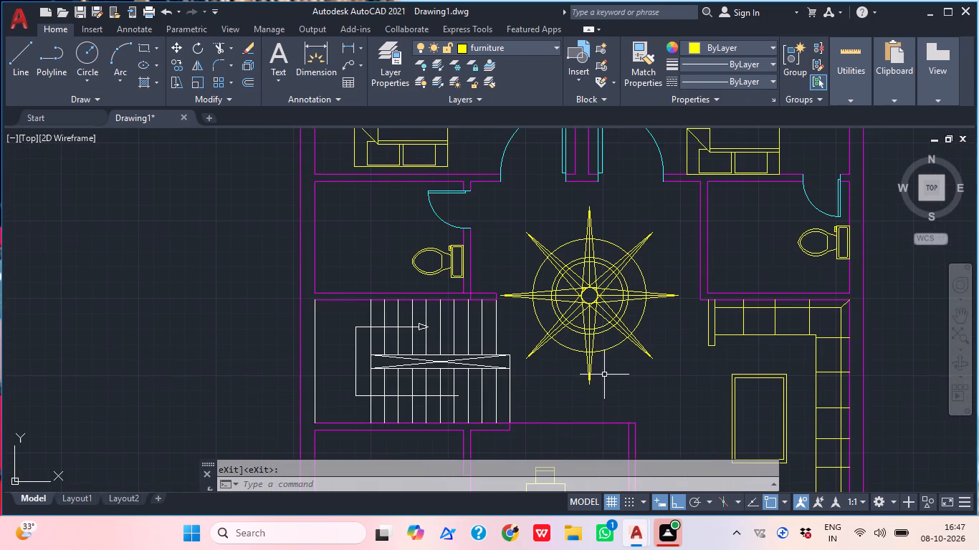
{"action": "scroll", "coordinate": [561, 311], "scroll_direction": "down", "scroll_amount": 1}
{"action": "middle_click_drag", "start_coordinate": [561, 316], "coordinate": [543, 396]}
{"action": "scroll", "coordinate": [602, 148], "scroll_direction": "down", "scroll_amount": 1}
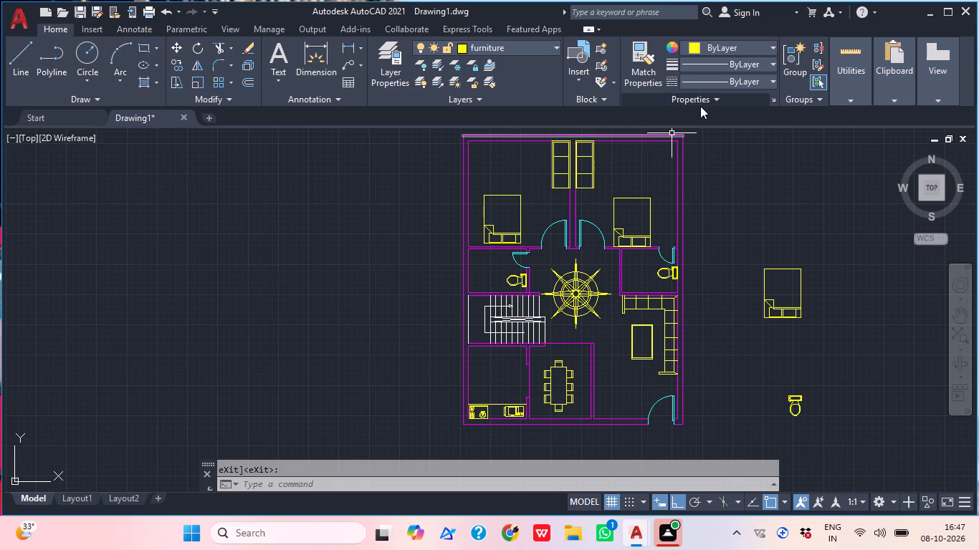
{"action": "middle_click_drag", "start_coordinate": [528, 153], "coordinate": [506, 247]}
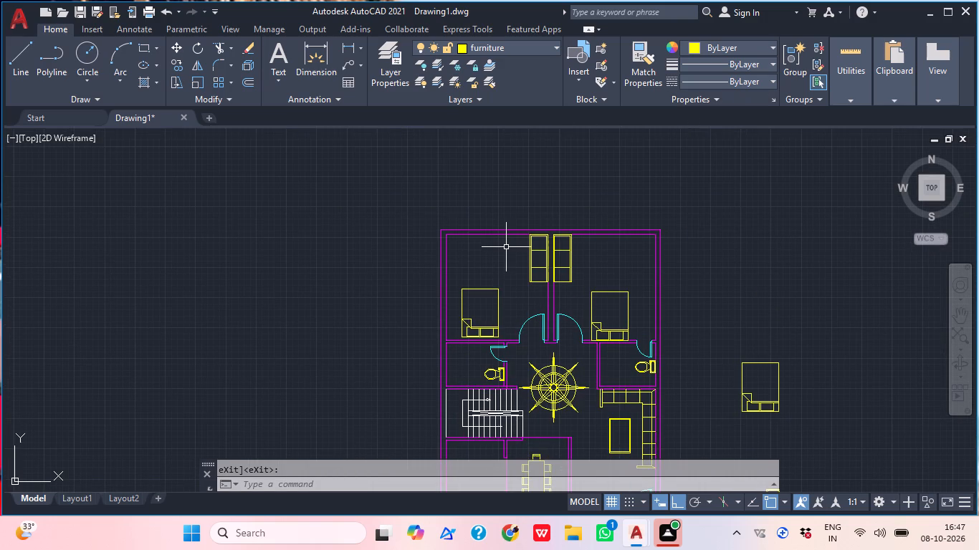
Make the text layer the current layer.
{"action": "key", "text": "Escape"}
{"action": "type", "text": "te"}
{"action": "key", "text": "Escape"}
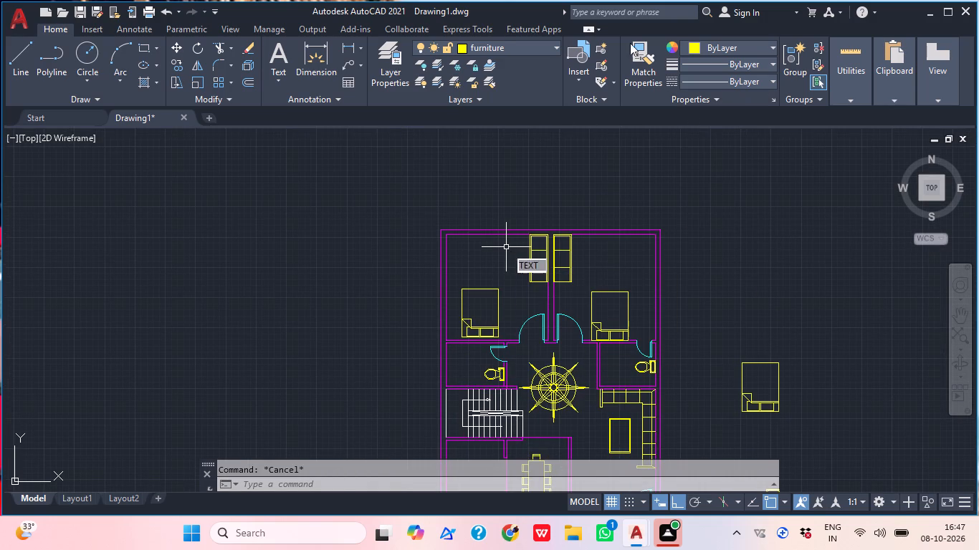
{"action": "left_click", "coordinate": [504, 47]}
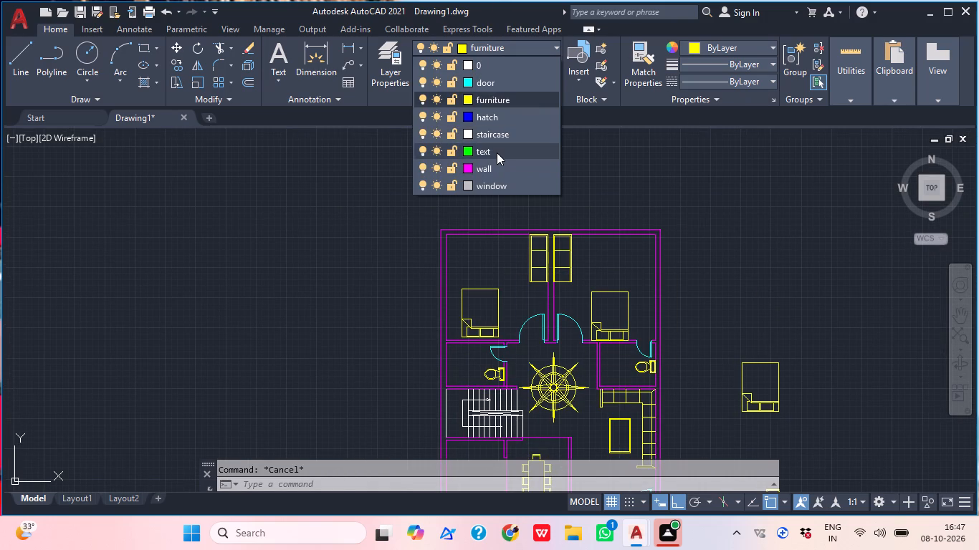
{"action": "left_click", "coordinate": [497, 153]}
{"action": "key", "text": "Escape"}
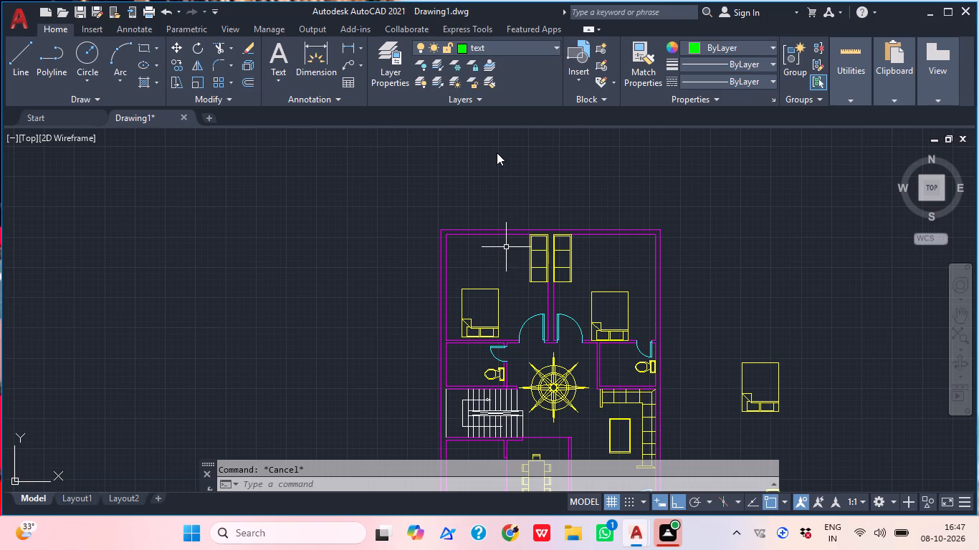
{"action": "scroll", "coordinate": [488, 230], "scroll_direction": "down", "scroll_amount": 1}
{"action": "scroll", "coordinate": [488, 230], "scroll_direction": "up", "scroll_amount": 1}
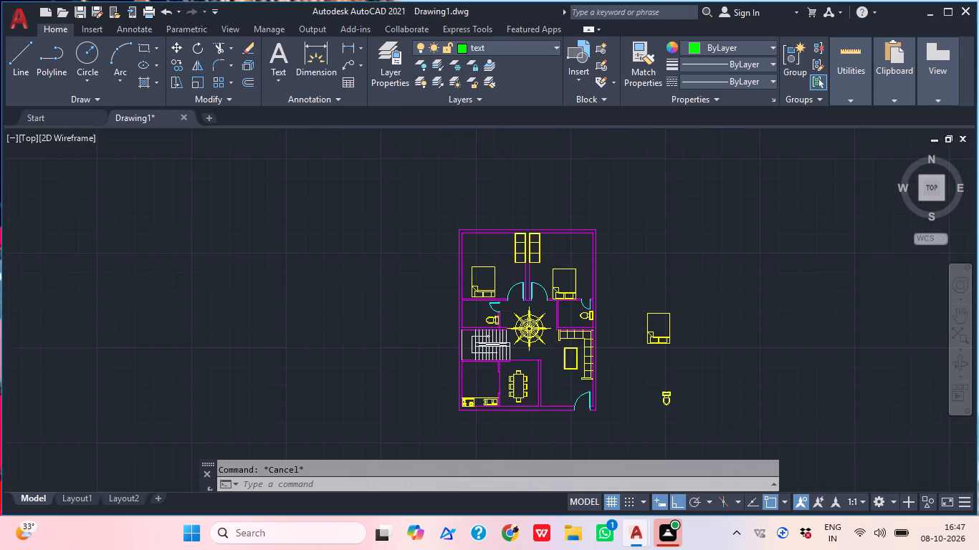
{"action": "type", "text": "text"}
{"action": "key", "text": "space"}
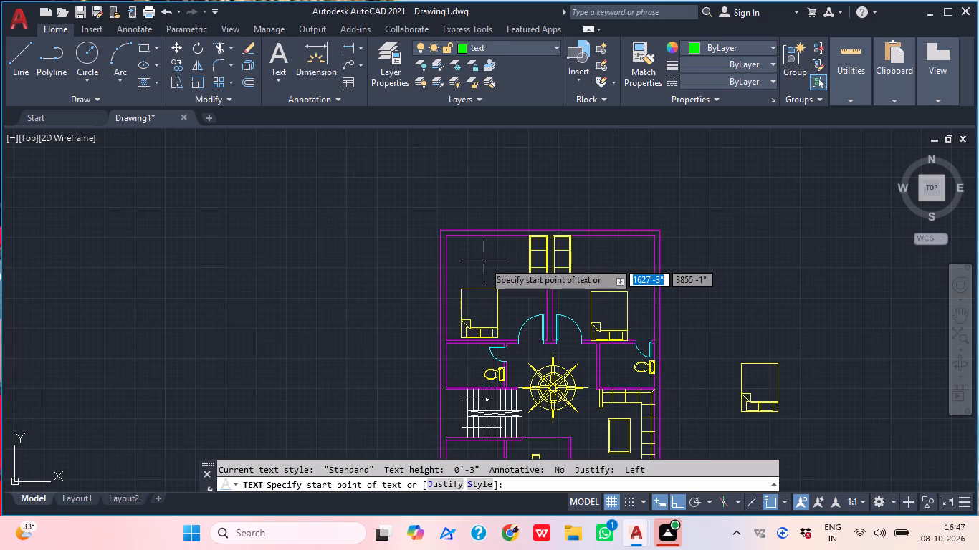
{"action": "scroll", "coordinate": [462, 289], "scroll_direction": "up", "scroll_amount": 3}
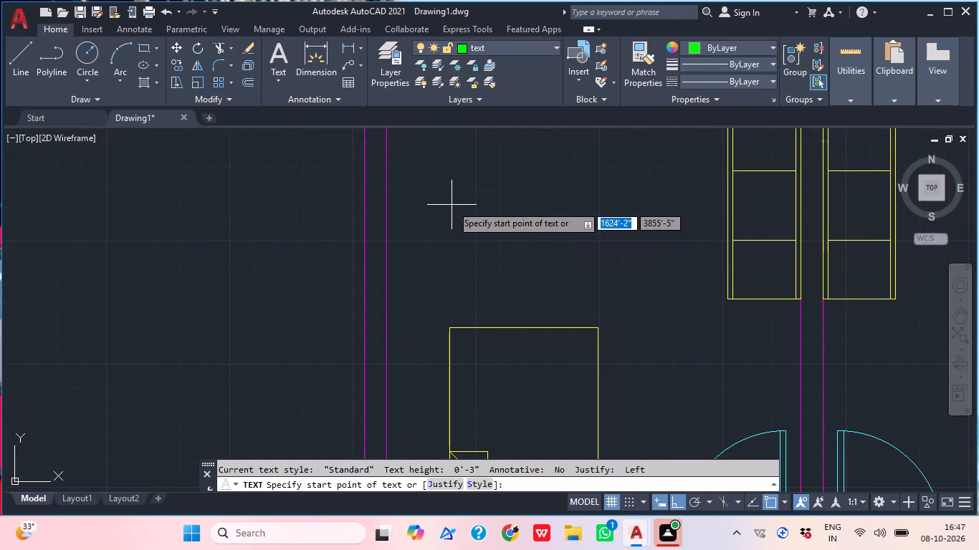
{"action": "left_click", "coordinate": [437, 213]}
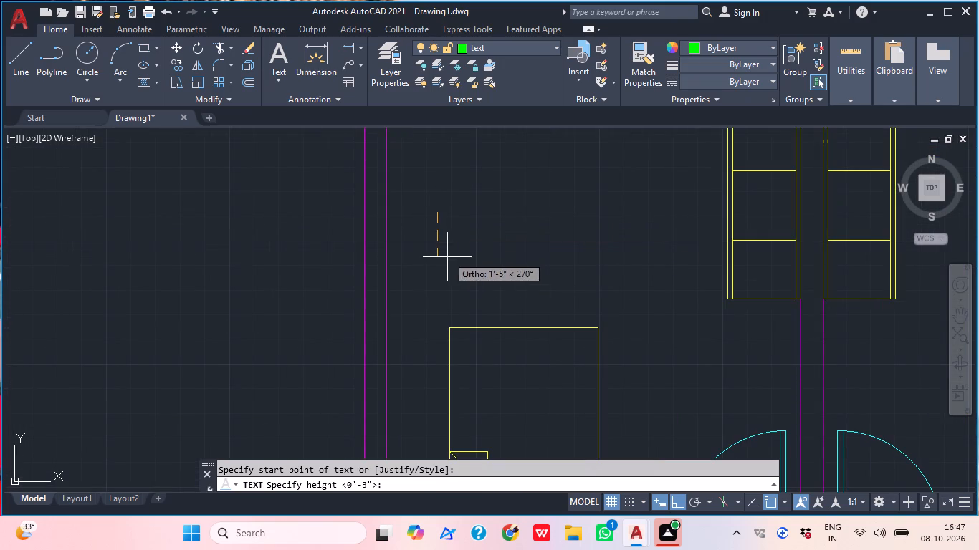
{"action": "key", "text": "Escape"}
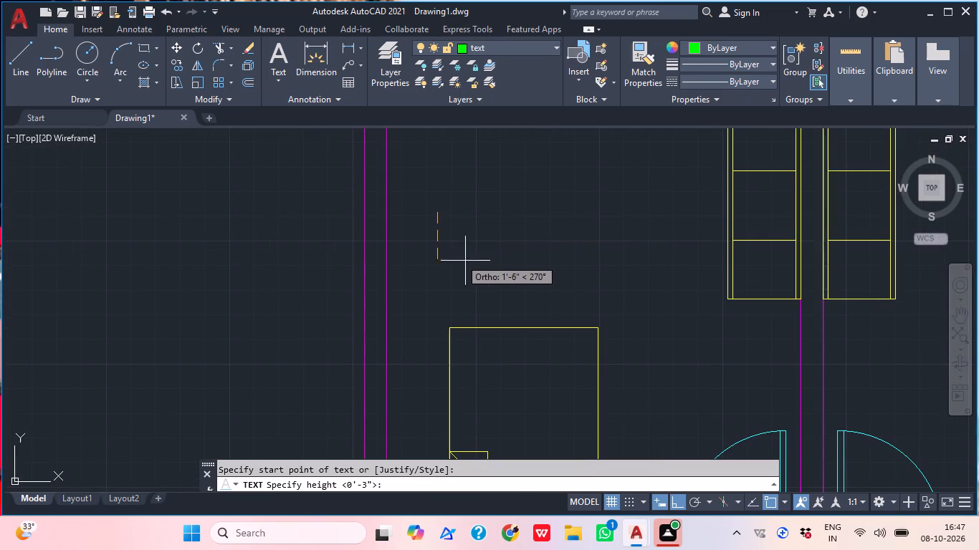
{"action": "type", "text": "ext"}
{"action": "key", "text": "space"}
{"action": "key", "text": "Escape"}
Place single-line text BED ROOM, about 1'-5" high, above the bed in the upper-left bedroom.
{"action": "type", "text": "text"}
{"action": "key", "text": "space"}
{"action": "left_click", "coordinate": [450, 207]}
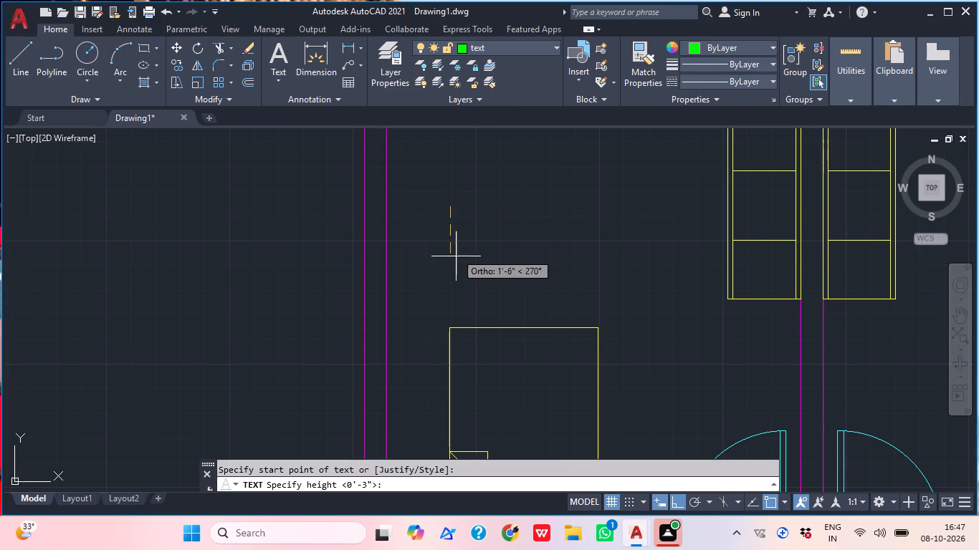
{"action": "left_click", "coordinate": [444, 248]}
{"action": "left_click", "coordinate": [482, 216]}
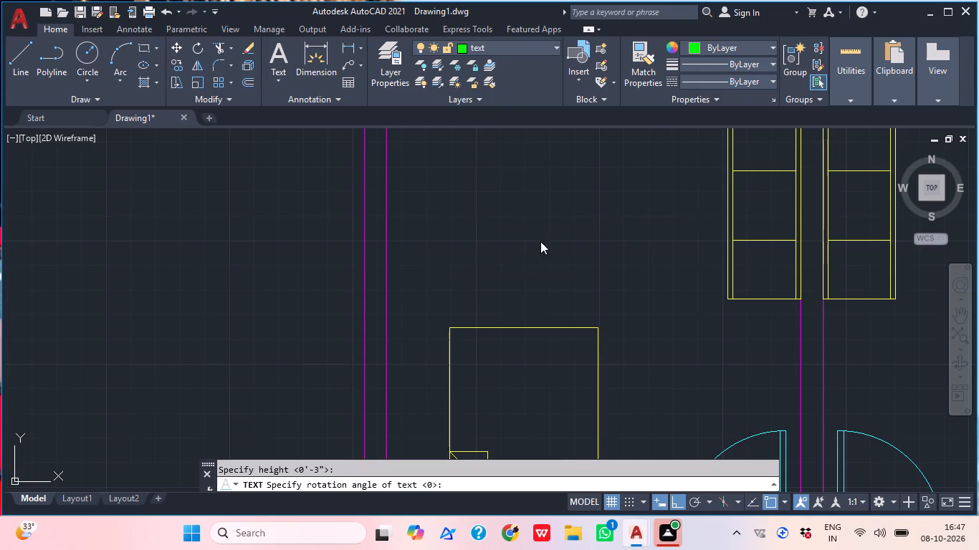
{"action": "scroll", "coordinate": [536, 246], "scroll_direction": "down", "scroll_amount": 1}
{"action": "key", "text": "e"}
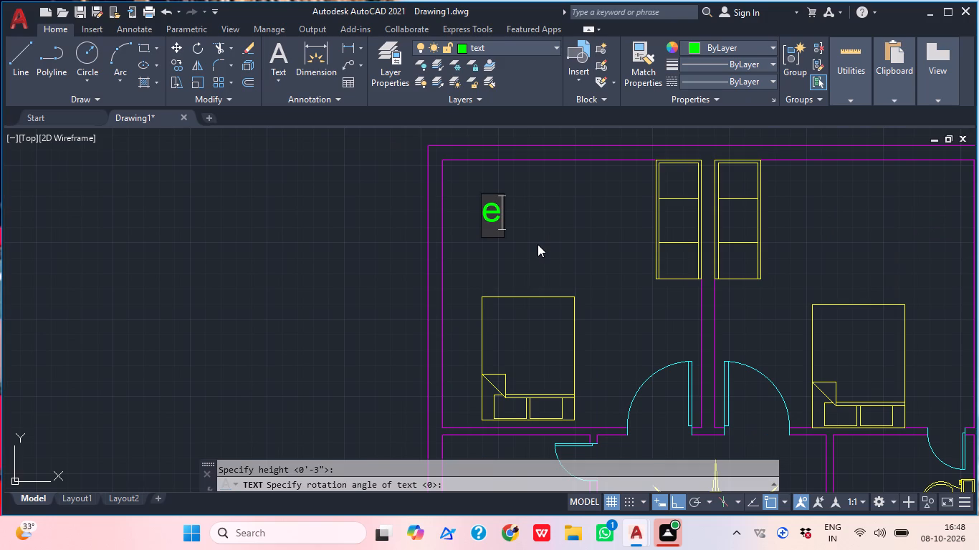
{"action": "key", "text": "BackSpace"}
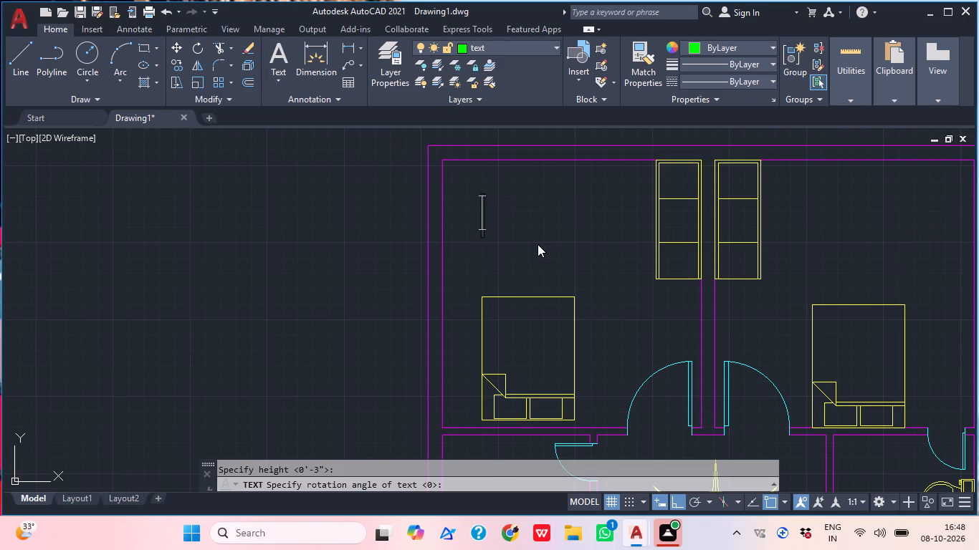
{"action": "type", "text": "BED ROOM"}
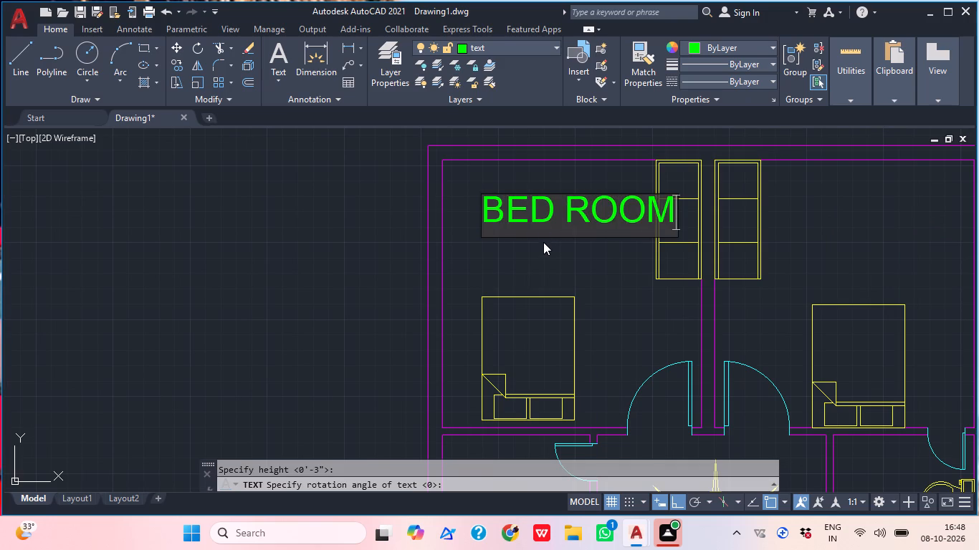
{"action": "left_click", "coordinate": [584, 258]}
{"action": "key", "text": "Escape"}
Scale the BED ROOM label down to a text height of about 10".
{"action": "left_click", "coordinate": [547, 196]}
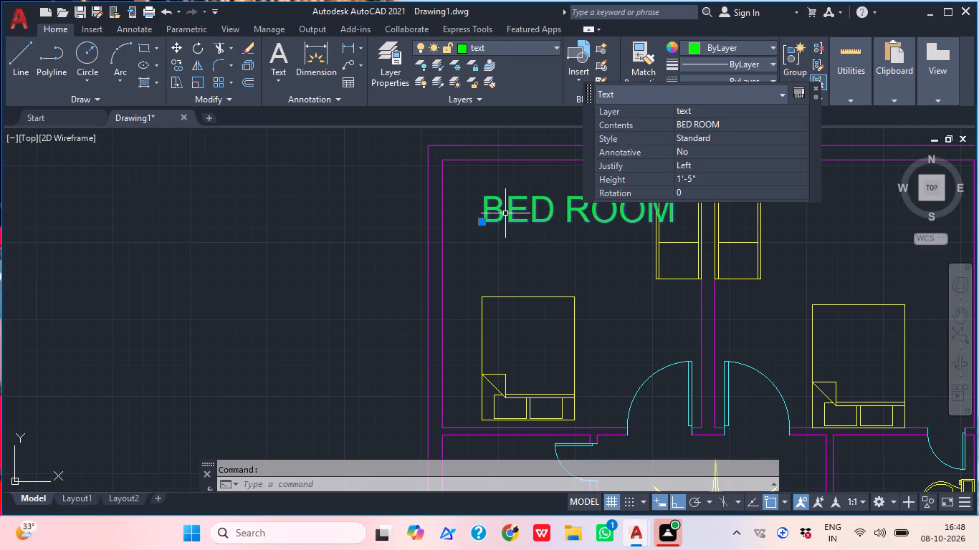
{"action": "type", "text": "SC"}
{"action": "key", "text": "space"}
{"action": "left_click", "coordinate": [505, 213]}
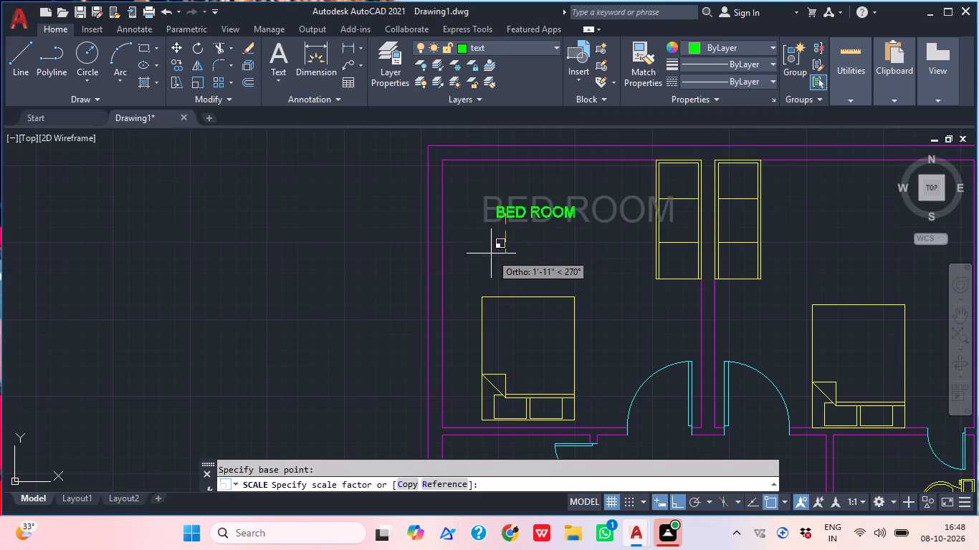
{"action": "left_click", "coordinate": [460, 273]}
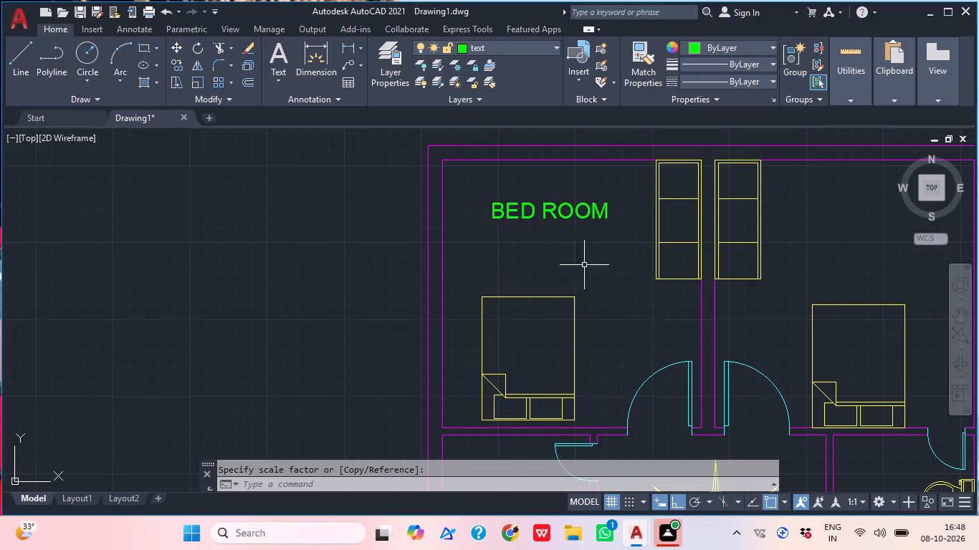
Copy the BED ROOM label straight down about 1'-6" below the original.
{"action": "left_click", "coordinate": [536, 214]}
{"action": "key", "text": "c"}
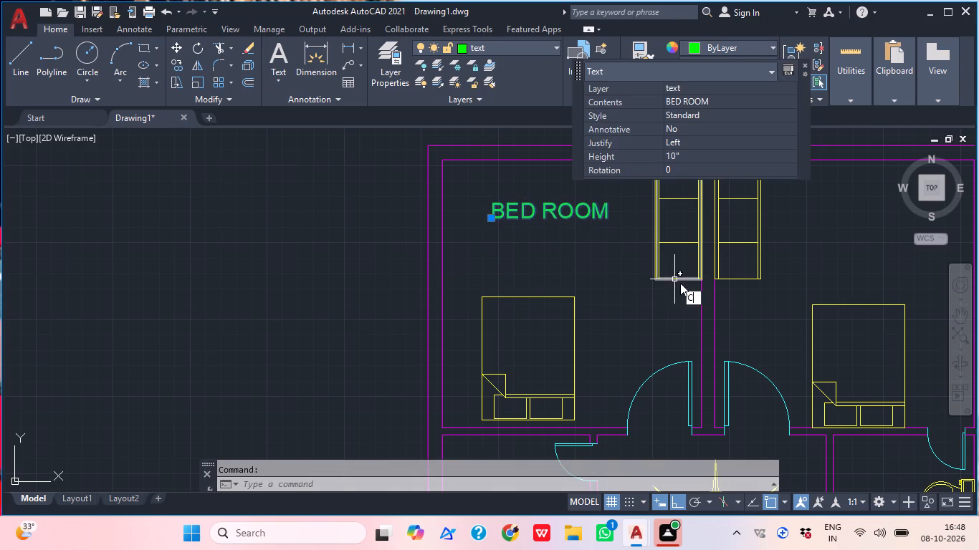
{"action": "key", "text": "o"}
{"action": "key", "text": "space"}
{"action": "left_click", "coordinate": [530, 224]}
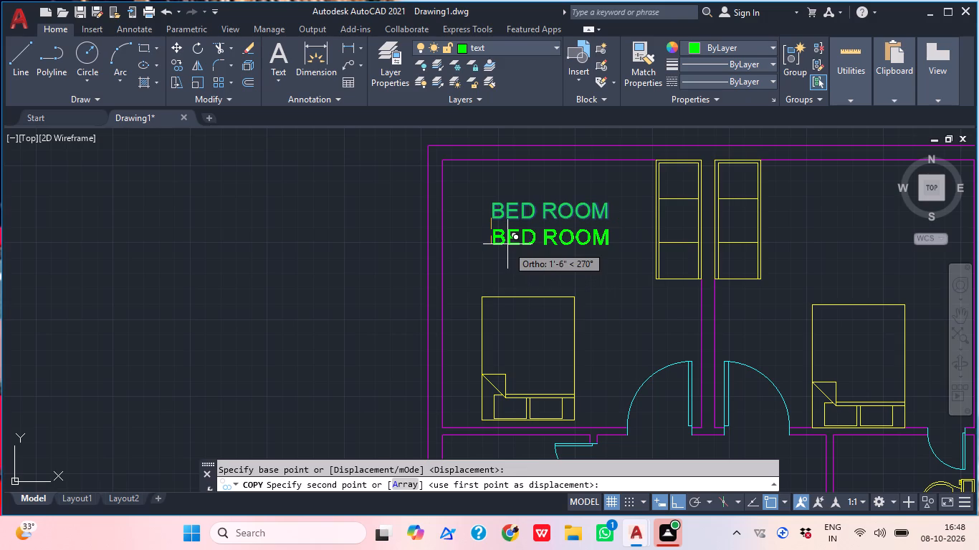
{"action": "left_click", "coordinate": [507, 244]}
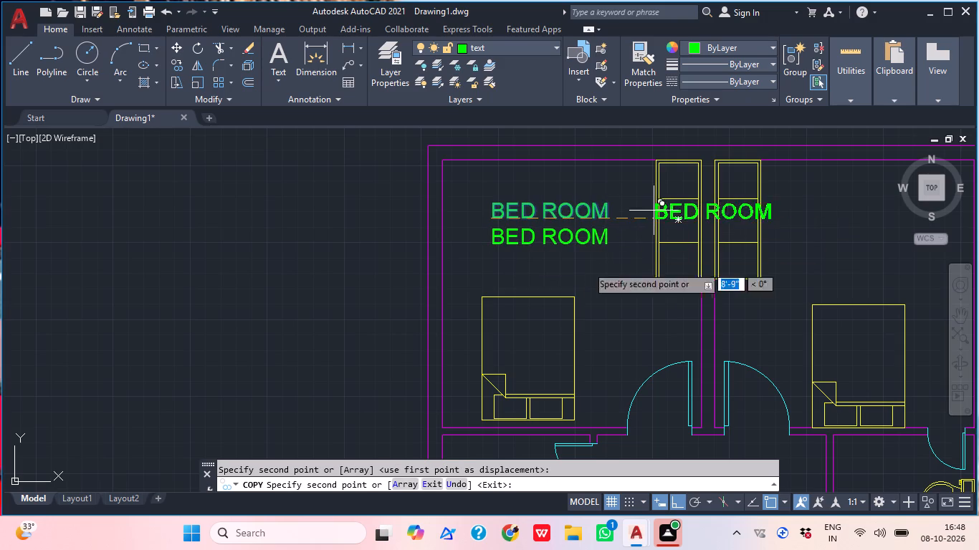
{"action": "key", "text": "Escape"}
Scale the lower BED ROOM copy down to a text height of about 7".
{"action": "left_click", "coordinate": [507, 249]}
{"action": "left_click", "coordinate": [491, 241]}
{"action": "key", "text": "s"}
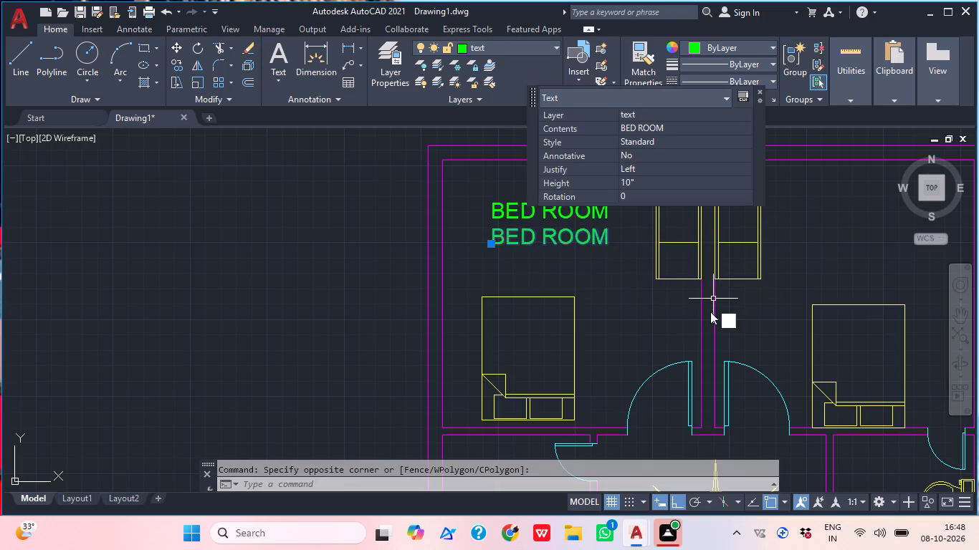
{"action": "key", "text": "c"}
{"action": "key", "text": "space"}
{"action": "scroll", "coordinate": [500, 227], "scroll_direction": "up", "scroll_amount": 1}
{"action": "left_click", "coordinate": [518, 256]}
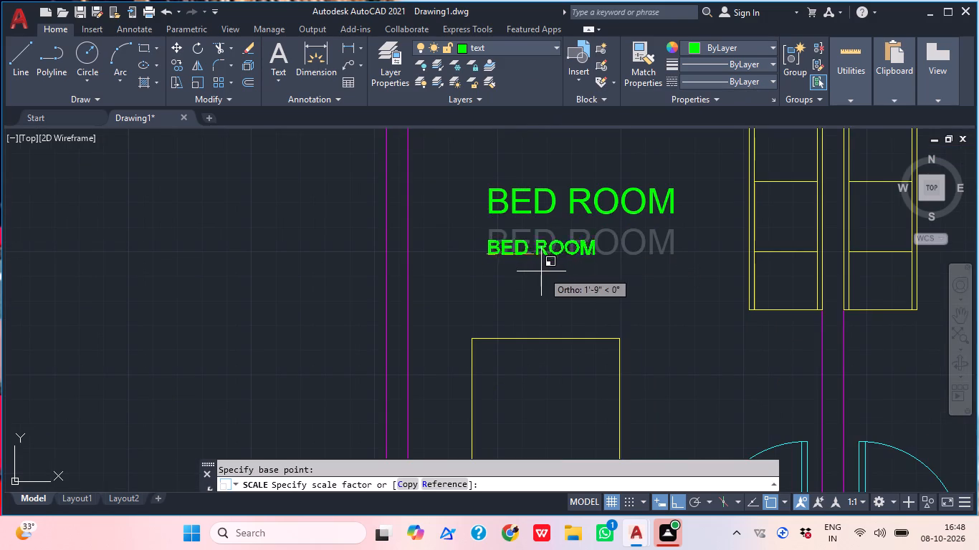
{"action": "left_click", "coordinate": [547, 262]}
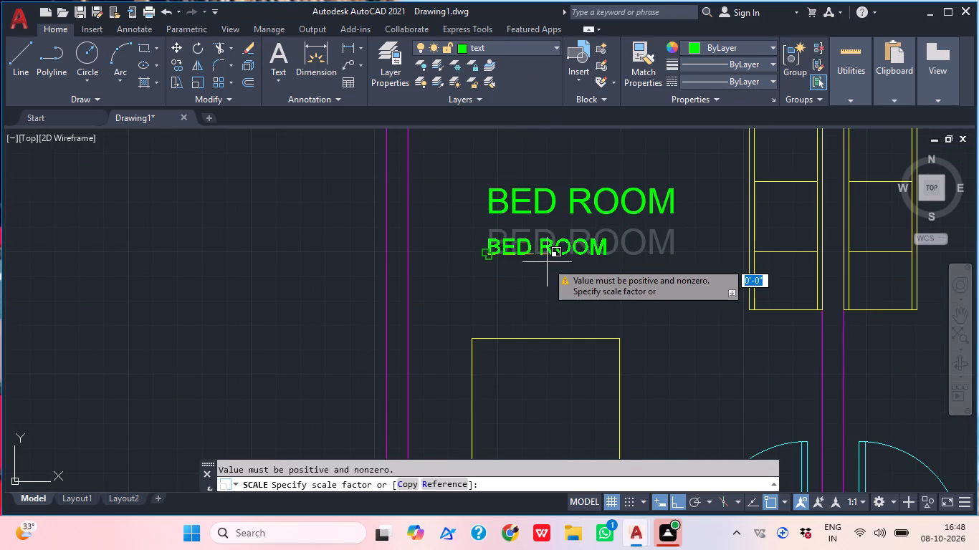
{"action": "scroll", "coordinate": [547, 261], "scroll_direction": "up", "scroll_amount": 2}
{"action": "left_click", "coordinate": [549, 282]}
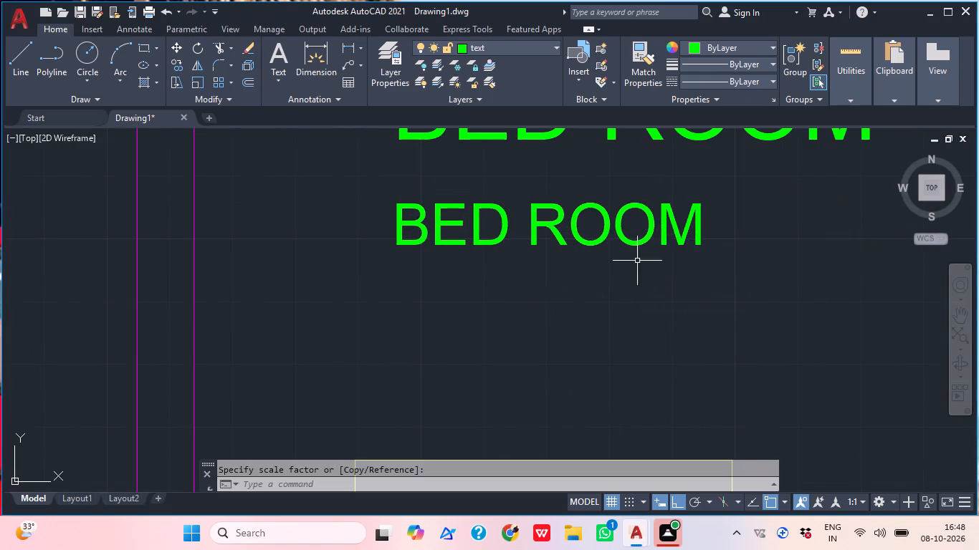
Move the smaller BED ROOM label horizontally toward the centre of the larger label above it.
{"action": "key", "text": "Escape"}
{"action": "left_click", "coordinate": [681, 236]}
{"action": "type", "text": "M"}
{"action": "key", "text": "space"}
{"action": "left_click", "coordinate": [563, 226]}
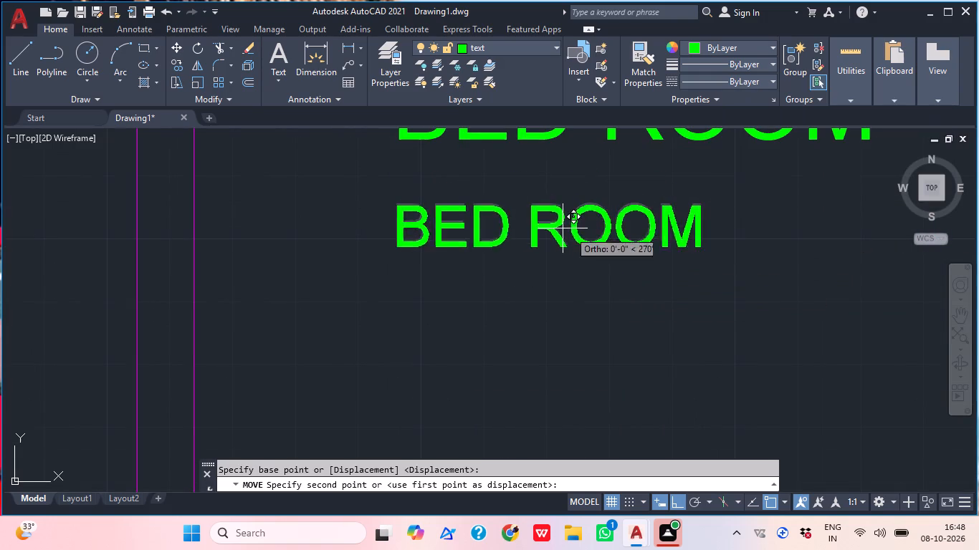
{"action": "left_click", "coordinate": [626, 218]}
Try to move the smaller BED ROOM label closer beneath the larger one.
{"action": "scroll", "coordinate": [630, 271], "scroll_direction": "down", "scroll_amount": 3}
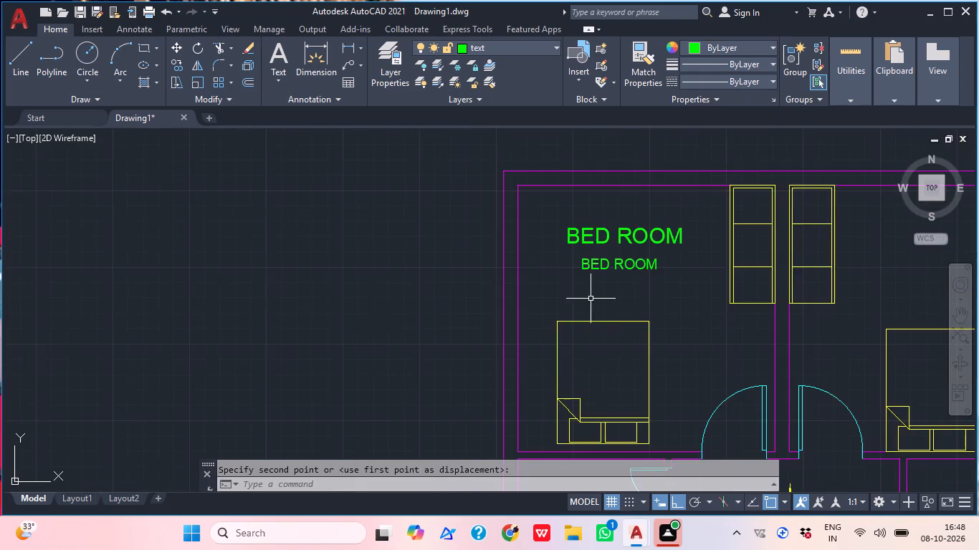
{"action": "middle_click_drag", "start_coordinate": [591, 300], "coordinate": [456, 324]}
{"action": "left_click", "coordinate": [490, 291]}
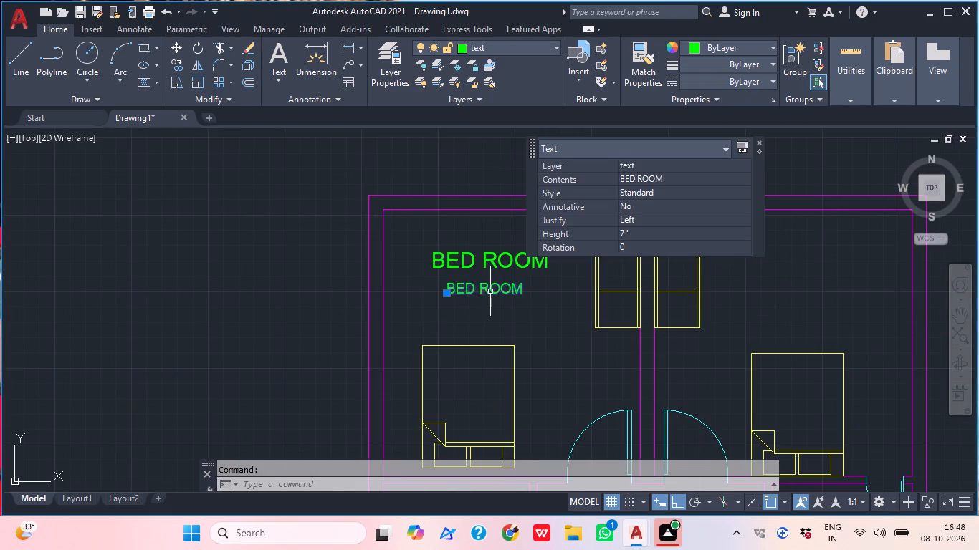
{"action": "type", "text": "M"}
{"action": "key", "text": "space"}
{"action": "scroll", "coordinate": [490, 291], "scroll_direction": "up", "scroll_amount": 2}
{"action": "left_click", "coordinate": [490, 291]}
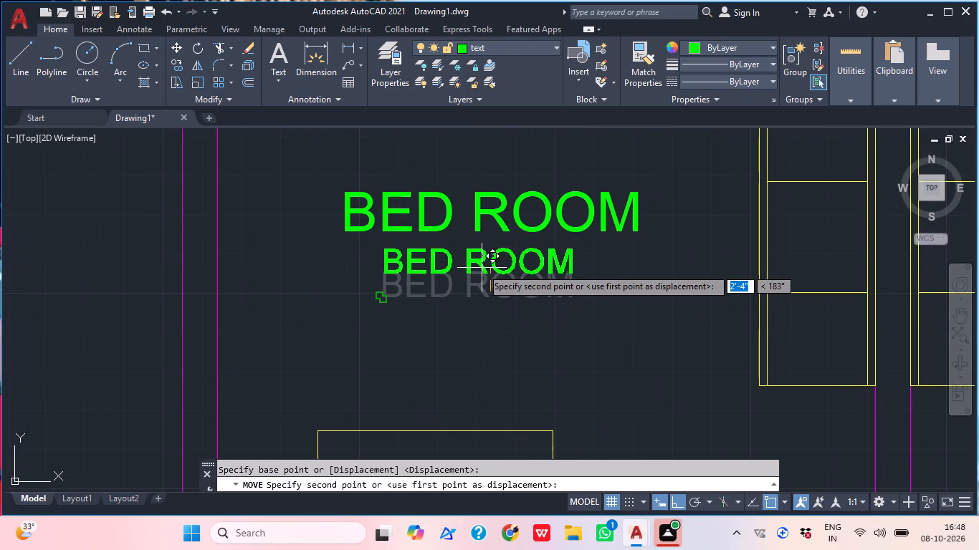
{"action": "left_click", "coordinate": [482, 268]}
Move the smaller BED ROOM label with Ortho off so it sits centred just beneath the larger label.
{"action": "left_click", "coordinate": [426, 278]}
{"action": "type", "text": "M"}
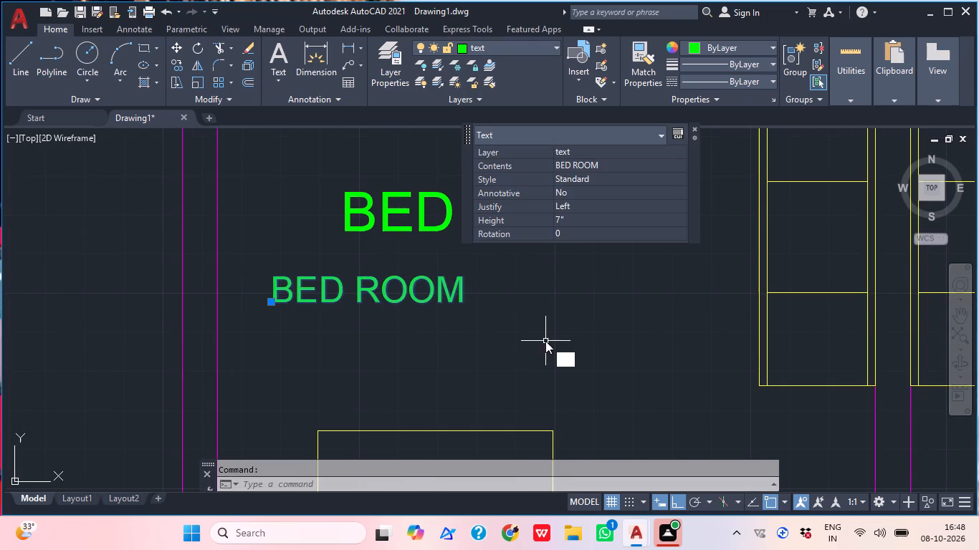
{"action": "key", "text": "space"}
{"action": "left_click", "coordinate": [452, 304]}
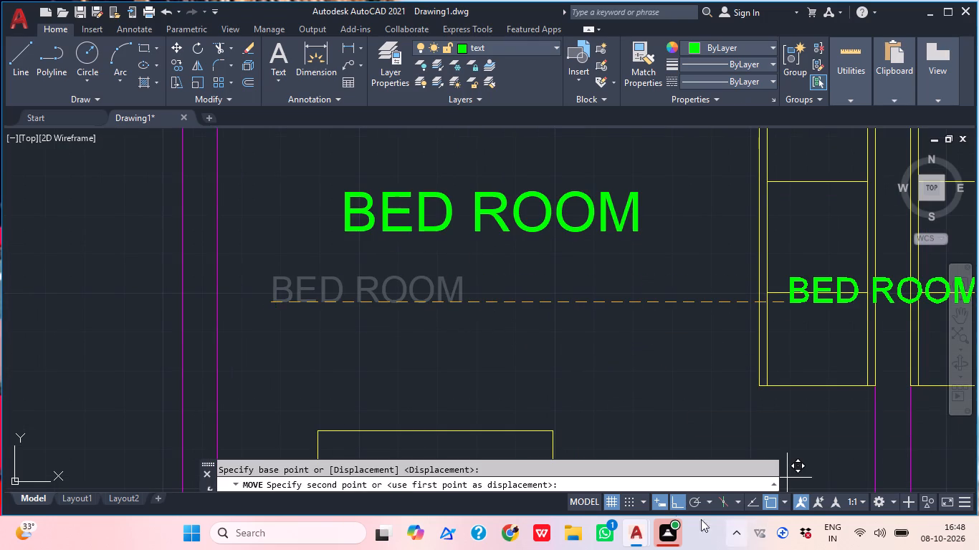
{"action": "left_click", "coordinate": [672, 508]}
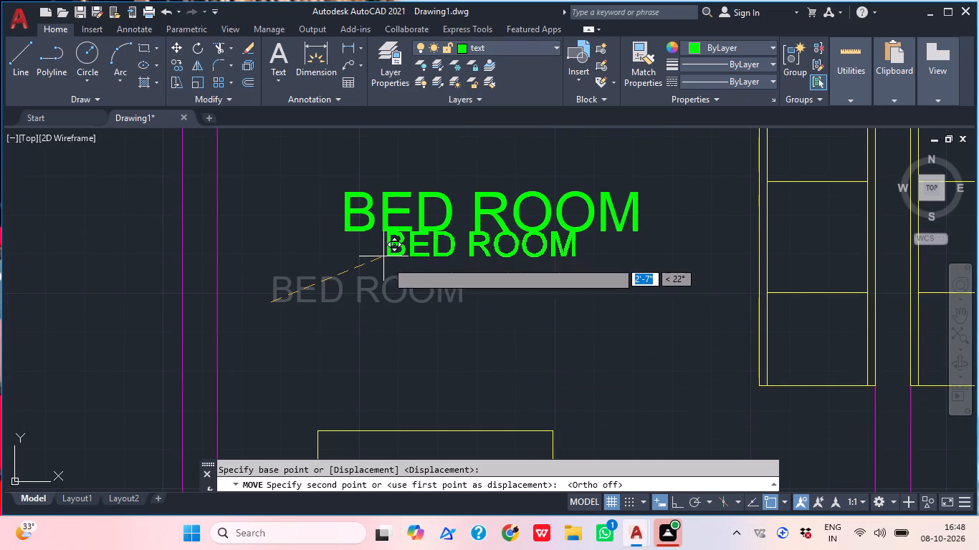
{"action": "left_click", "coordinate": [391, 279]}
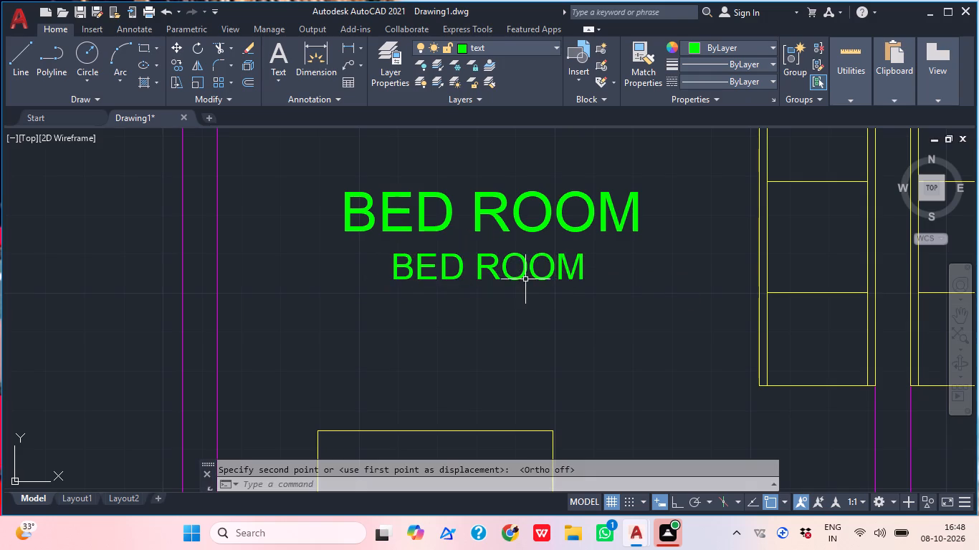
Replace the smaller BED ROOM text under the upper-left bedroom's label with the size text 14'Z14'6".
{"action": "double_click", "coordinate": [515, 279]}
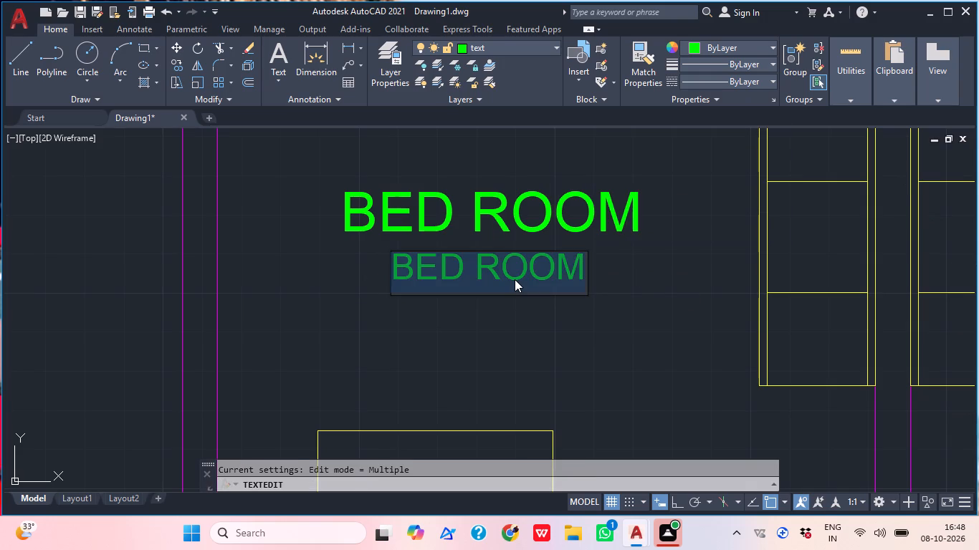
{"action": "type", "text": "14'"}
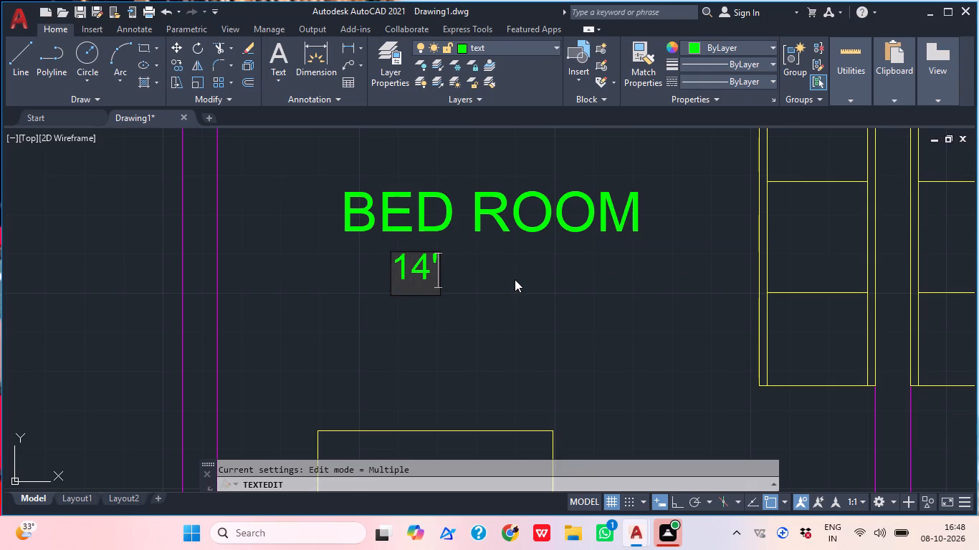
{"action": "type", "text": "Z1"}
{"action": "type", "text": "4'"}
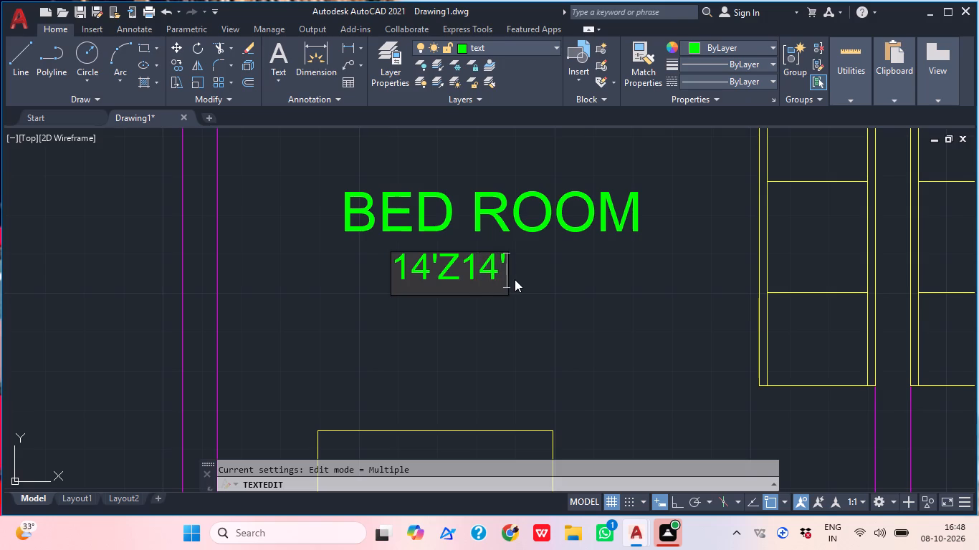
{"action": "type", "text": "6\""}
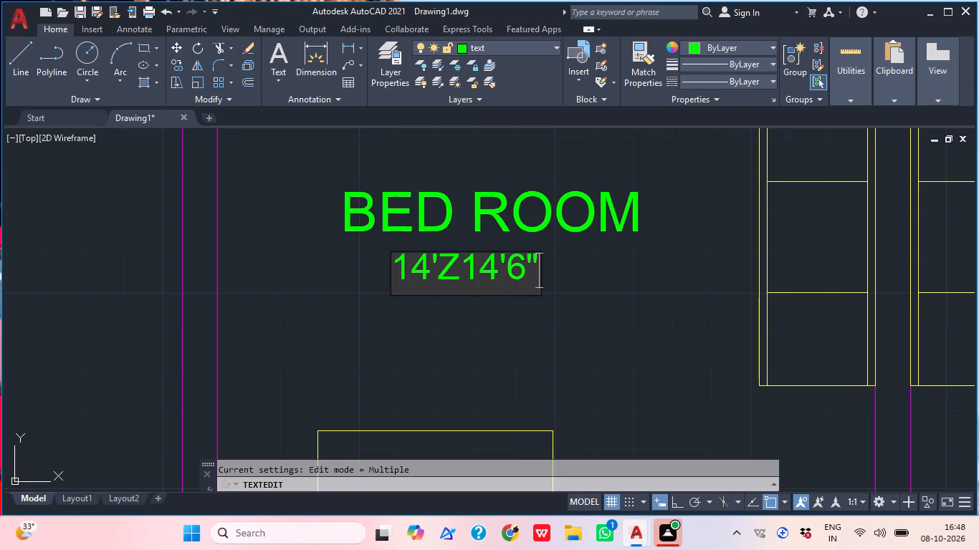
{"action": "left_click", "coordinate": [538, 281]}
{"action": "left_click", "coordinate": [623, 294]}
{"action": "key", "text": "Return"}
Copy the BED ROOM name and size labels together into the upper-right bedroom, just above its bed.
{"action": "scroll", "coordinate": [623, 294], "scroll_direction": "down", "scroll_amount": 2}
{"action": "middle_click_drag", "start_coordinate": [623, 294], "coordinate": [469, 315]}
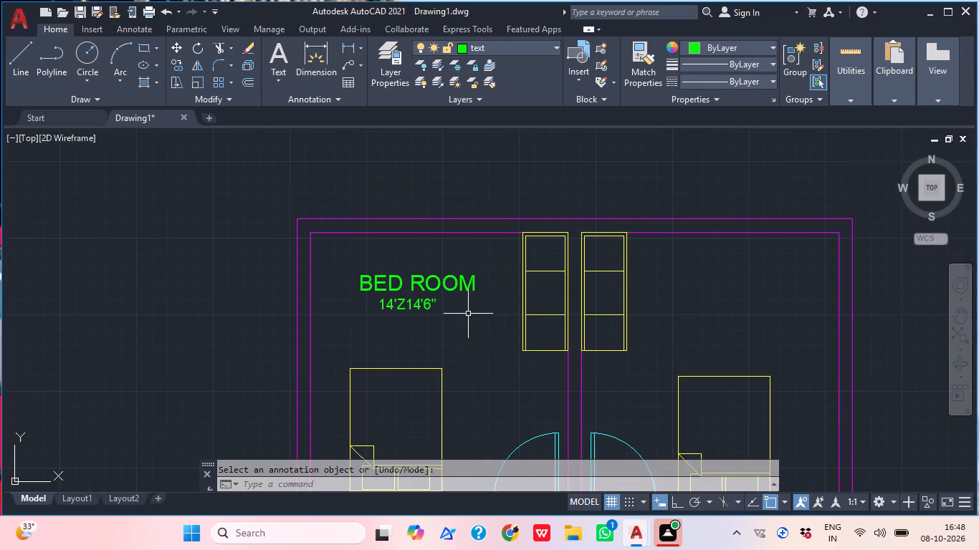
{"action": "left_click", "coordinate": [468, 314]}
{"action": "left_click", "coordinate": [393, 265]}
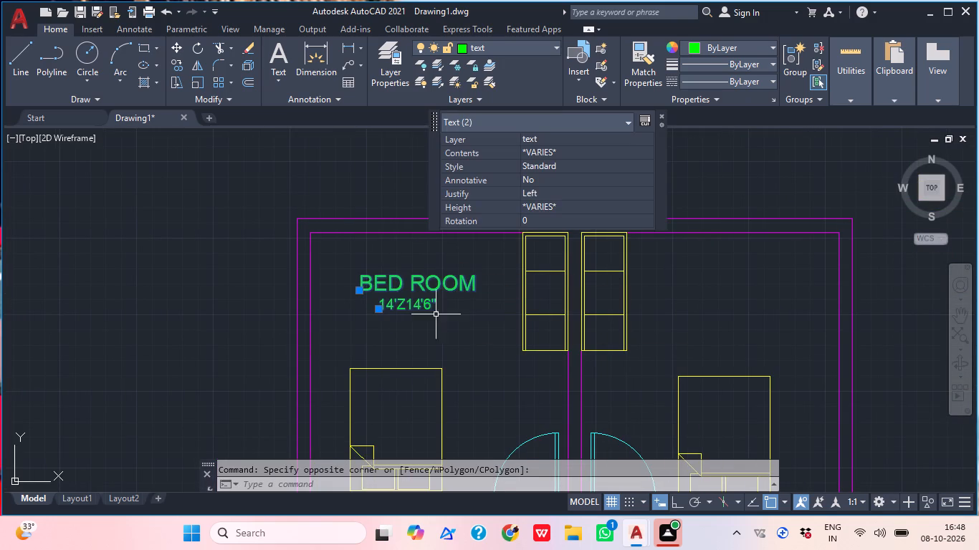
{"action": "key", "text": "c"}
{"action": "key", "text": "o"}
{"action": "key", "text": "space"}
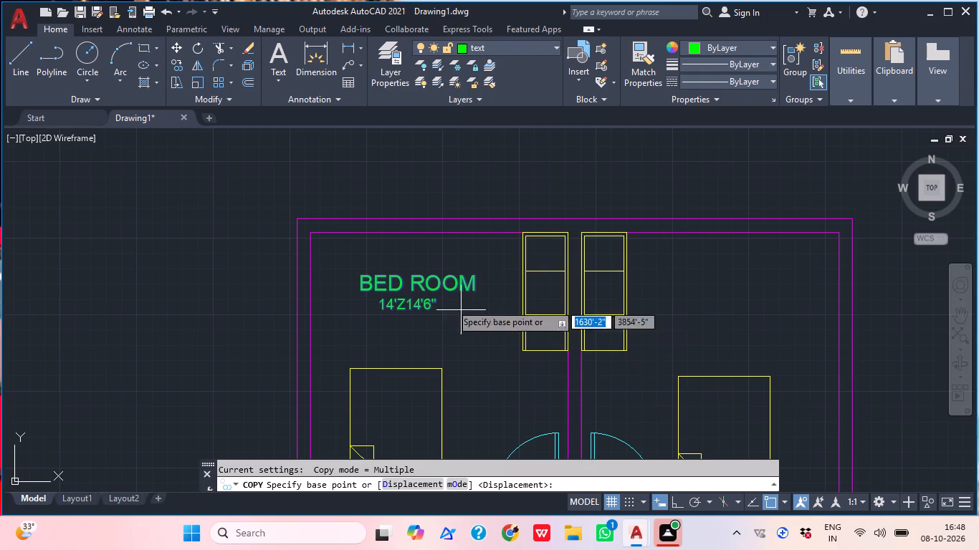
{"action": "left_click", "coordinate": [393, 293]}
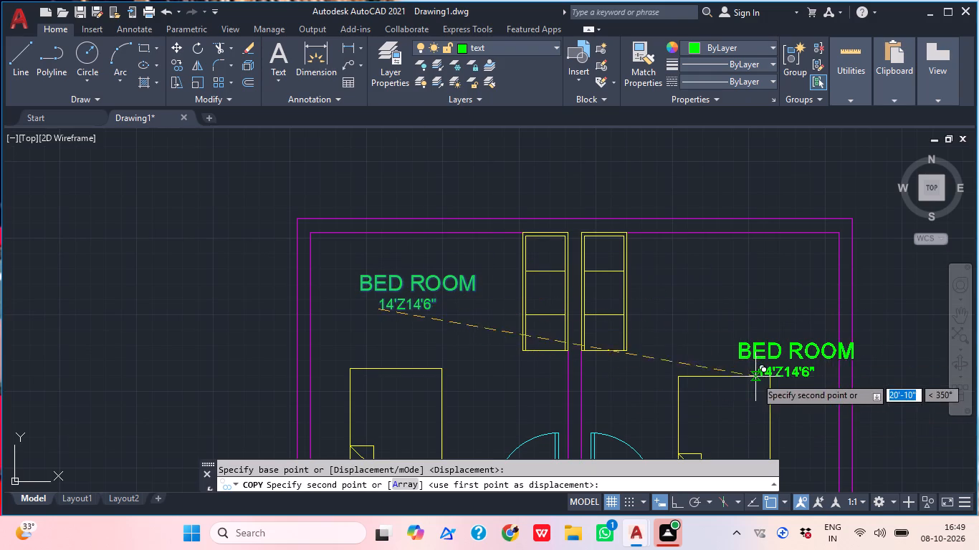
{"action": "left_click", "coordinate": [705, 349]}
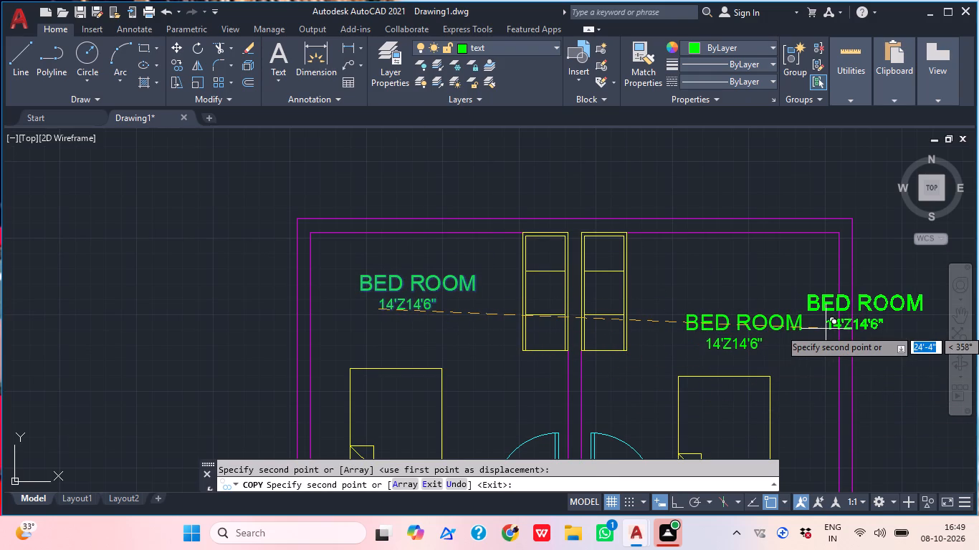
{"action": "key", "text": "Escape"}
Correct the upper-left bedroom's size label to 14'X14'6".
{"action": "double_click", "coordinate": [405, 301]}
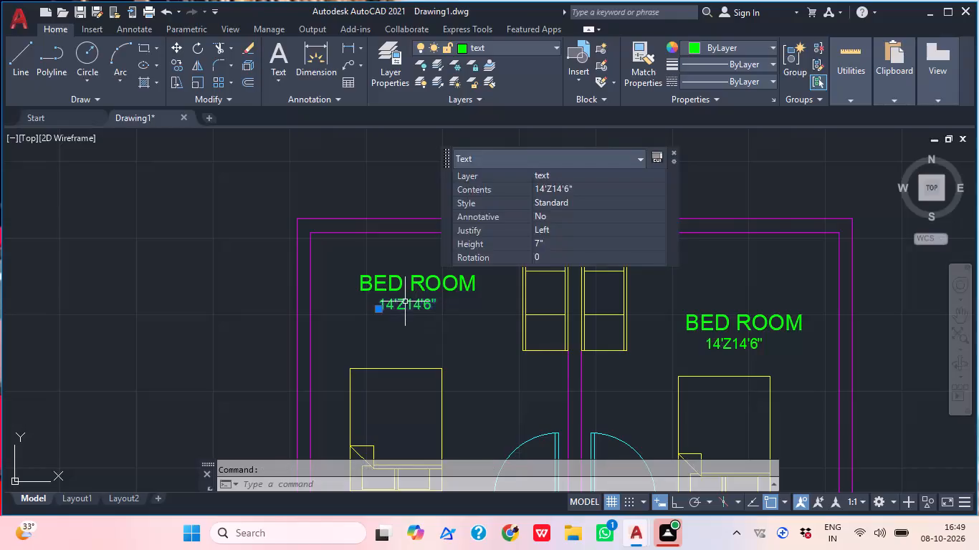
{"action": "scroll", "coordinate": [405, 301], "scroll_direction": "up", "scroll_amount": 3}
{"action": "left_click", "coordinate": [405, 301]}
{"action": "key", "text": "BackSpace"}
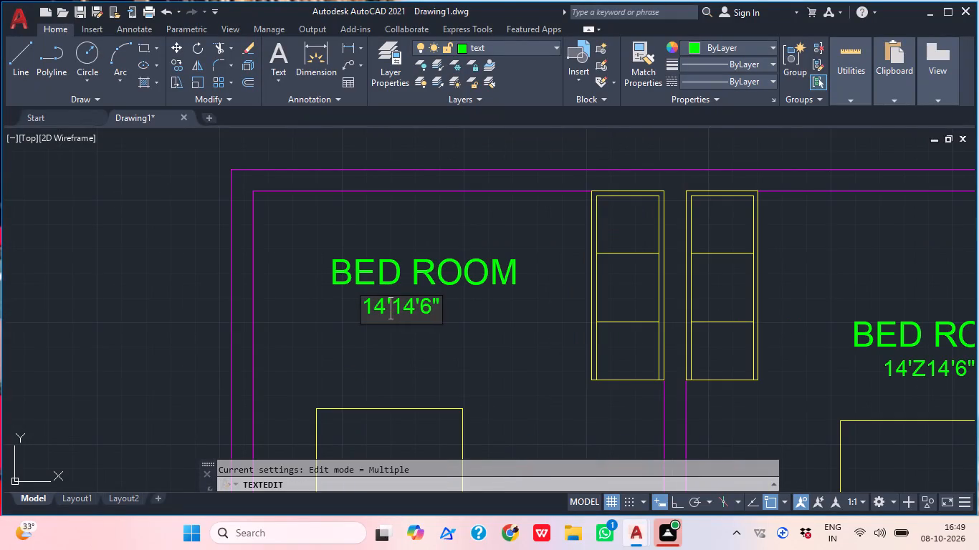
{"action": "key", "text": "x"}
{"action": "left_click", "coordinate": [506, 365]}
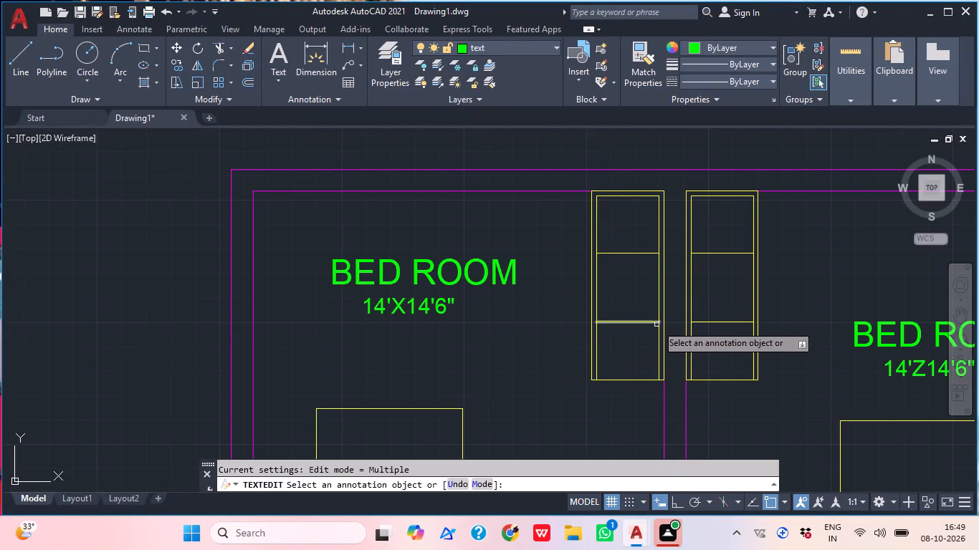
{"action": "key", "text": "Escape"}
Correct the upper-right bedroom's size label to 14'X14'6".
{"action": "middle_click_drag", "start_coordinate": [563, 319], "coordinate": [164, 202]}
{"action": "double_click", "coordinate": [512, 255]}
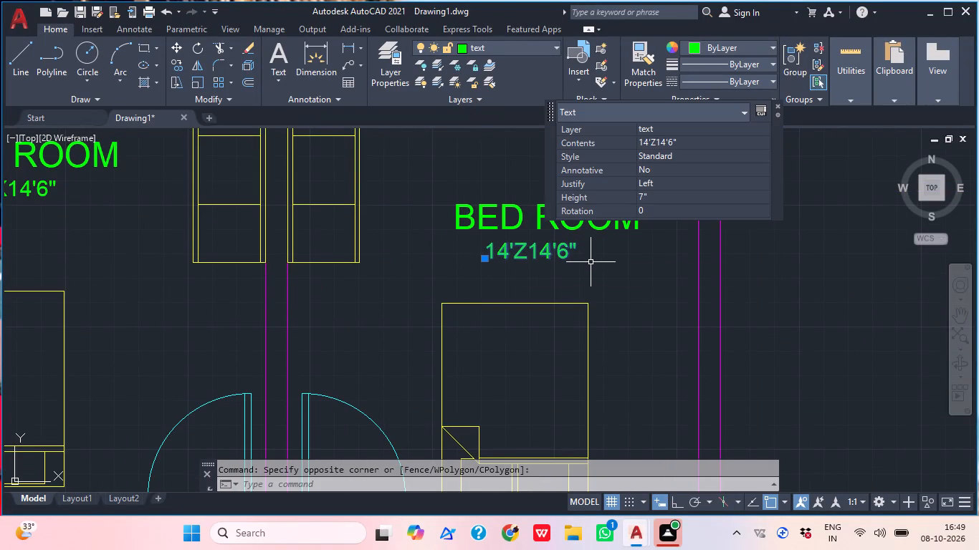
{"action": "left_click", "coordinate": [532, 261]}
{"action": "left_click", "coordinate": [526, 254]}
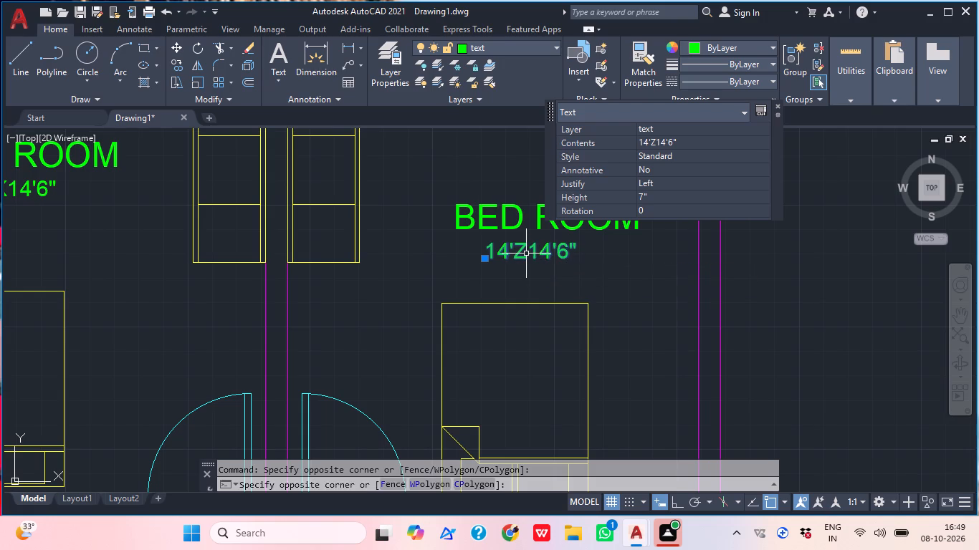
{"action": "left_click", "coordinate": [526, 251]}
{"action": "double_click", "coordinate": [526, 251]}
{"action": "scroll", "coordinate": [526, 251], "scroll_direction": "up", "scroll_amount": 2}
{"action": "scroll", "coordinate": [526, 251], "scroll_direction": "down", "scroll_amount": 1}
{"action": "double_click", "coordinate": [526, 251]}
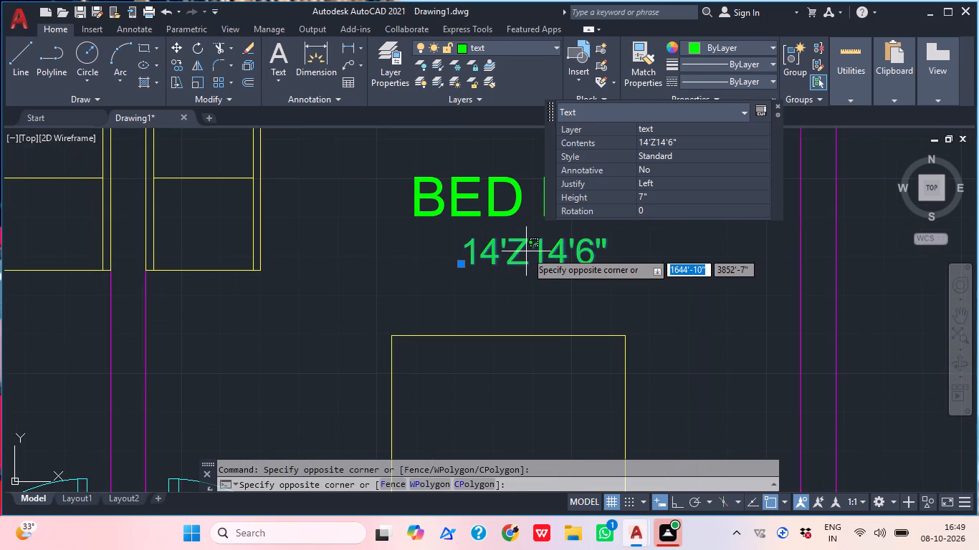
{"action": "left_click", "coordinate": [582, 267]}
{"action": "double_click", "coordinate": [483, 257]}
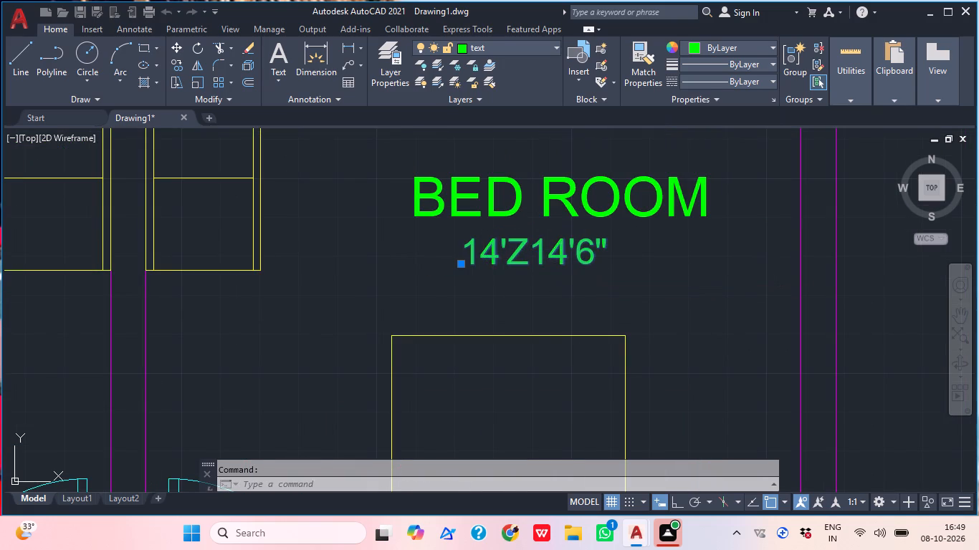
{"action": "left_click", "coordinate": [528, 242]}
{"action": "key", "text": "BackSpace"}
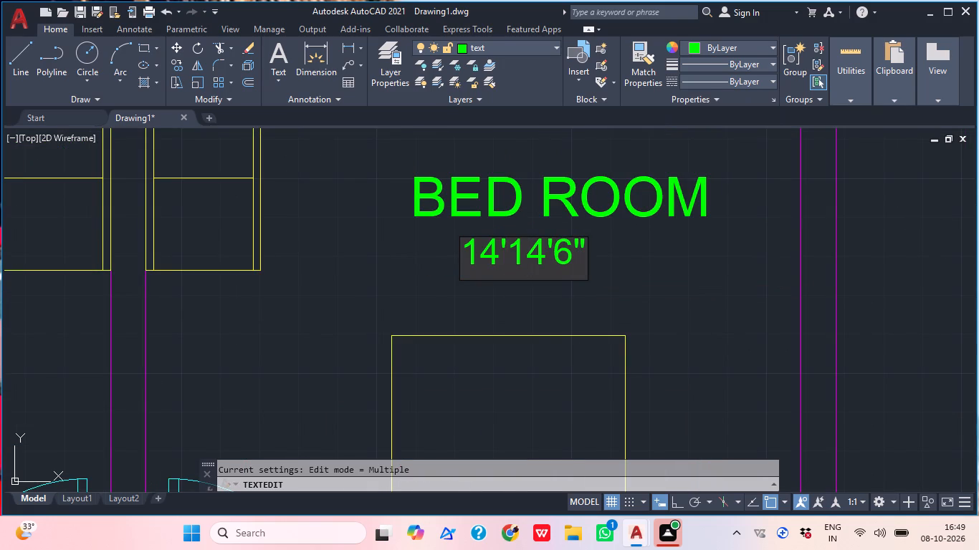
{"action": "key", "text": "x"}
{"action": "left_click", "coordinate": [660, 321]}
{"action": "key", "text": "Escape"}
Copy the upper-left bedroom's name and size labels into the toilet room directly below that bedroom.
{"action": "scroll", "coordinate": [671, 276], "scroll_direction": "down", "scroll_amount": 1}
{"action": "scroll", "coordinate": [672, 276], "scroll_direction": "up", "scroll_amount": 1}
{"action": "scroll", "coordinate": [672, 276], "scroll_direction": "down", "scroll_amount": 1}
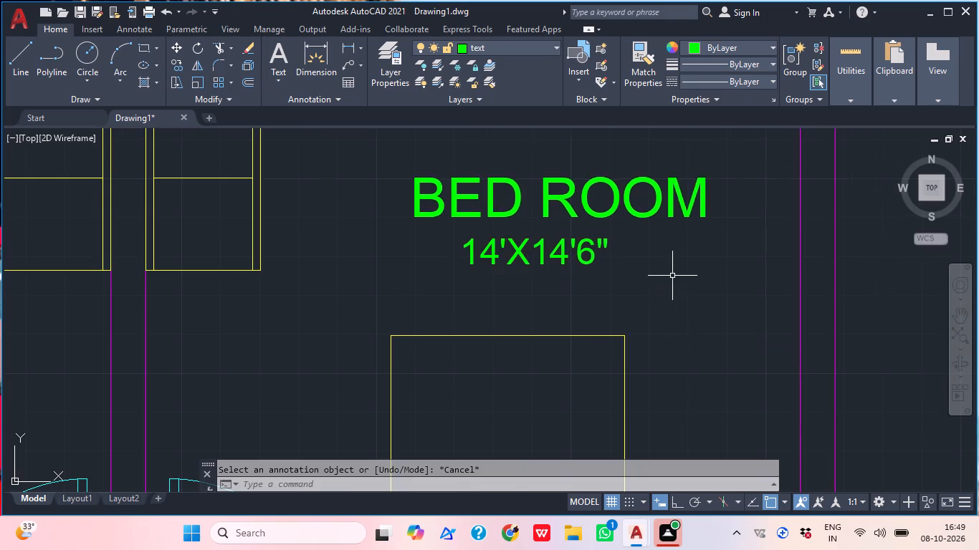
{"action": "middle_click_drag", "start_coordinate": [631, 339], "coordinate": [641, 309]}
{"action": "scroll", "coordinate": [639, 317], "scroll_direction": "down", "scroll_amount": 4}
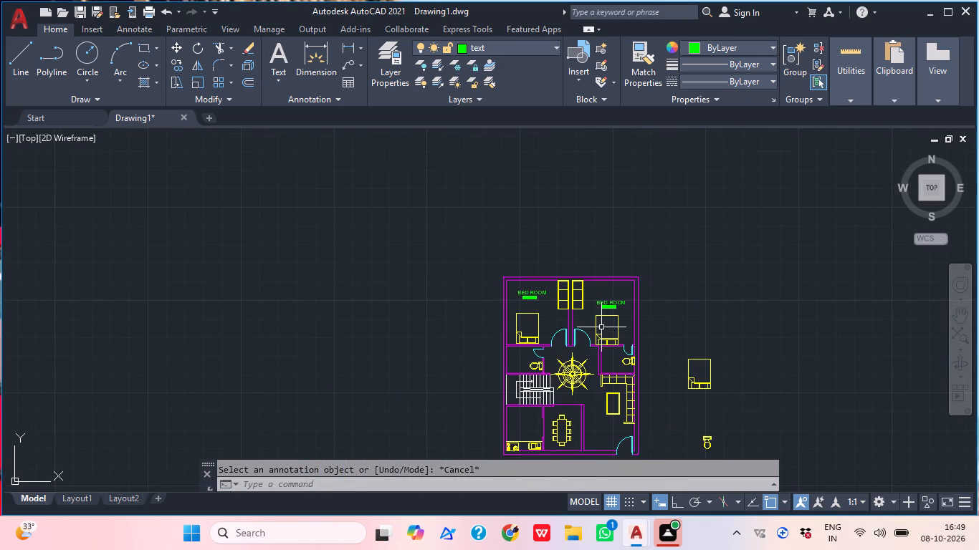
{"action": "scroll", "coordinate": [567, 299], "scroll_direction": "up", "scroll_amount": 2}
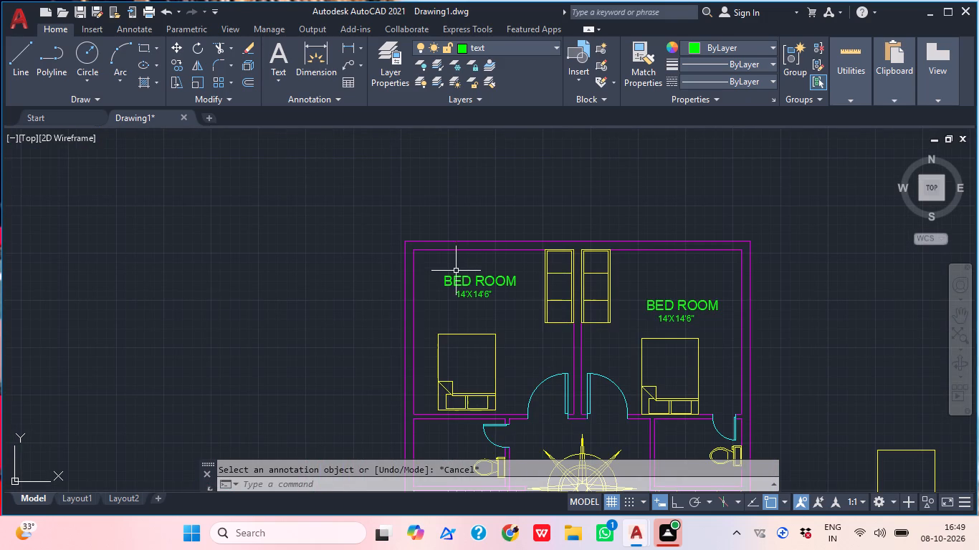
{"action": "left_click", "coordinate": [456, 273]}
{"action": "left_click", "coordinate": [459, 296]}
{"action": "left_click", "coordinate": [497, 309]}
{"action": "left_click", "coordinate": [459, 281]}
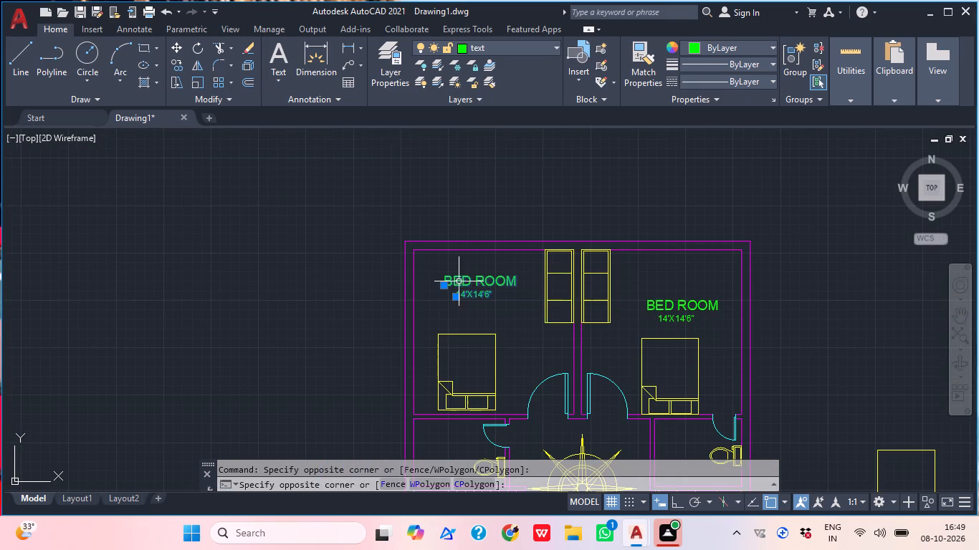
{"action": "key", "text": "c"}
{"action": "key", "text": "o"}
{"action": "key", "text": "space"}
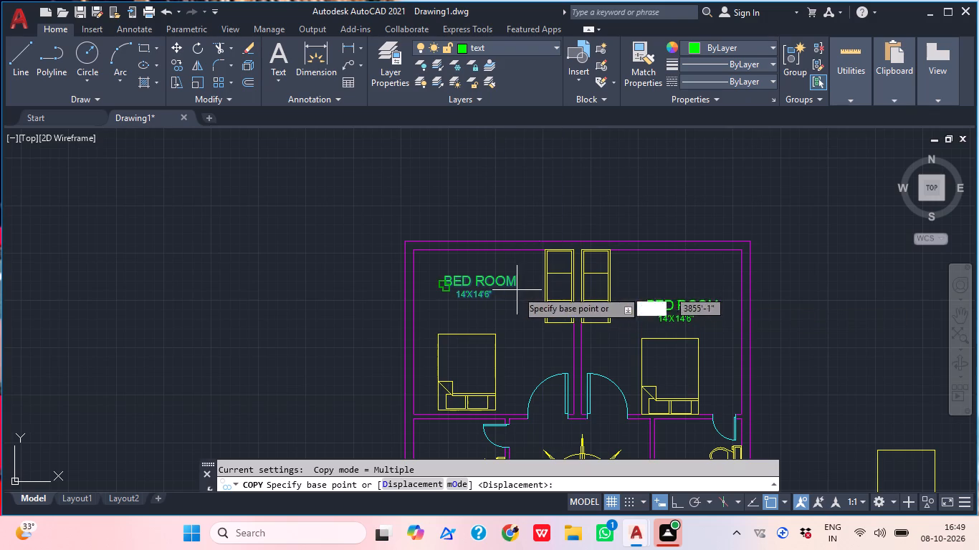
{"action": "left_click", "coordinate": [487, 291]}
{"action": "middle_click_drag", "start_coordinate": [487, 317], "coordinate": [543, 285]}
{"action": "middle_click_drag", "start_coordinate": [492, 405], "coordinate": [507, 382]}
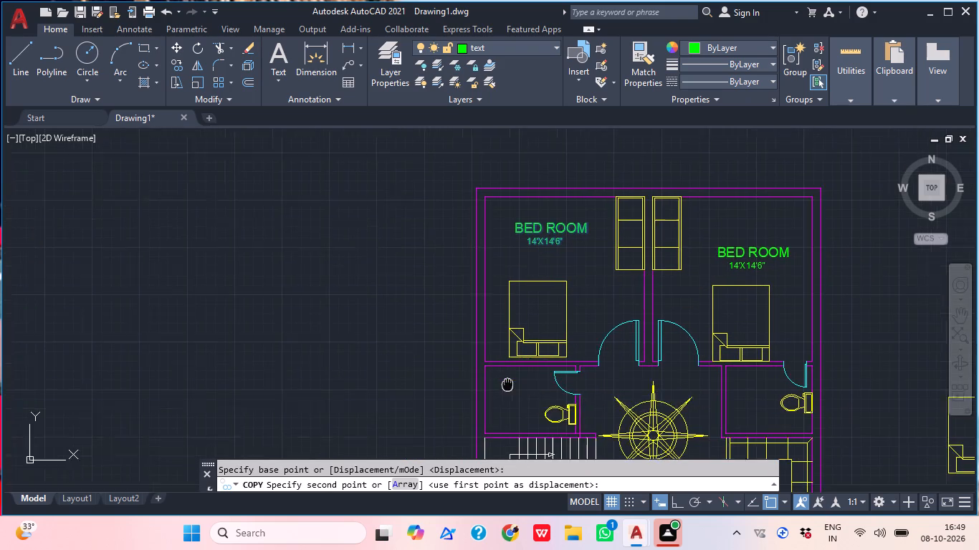
{"action": "middle_click_drag", "start_coordinate": [507, 382], "coordinate": [512, 362]}
{"action": "scroll", "coordinate": [511, 360], "scroll_direction": "up", "scroll_amount": 2}
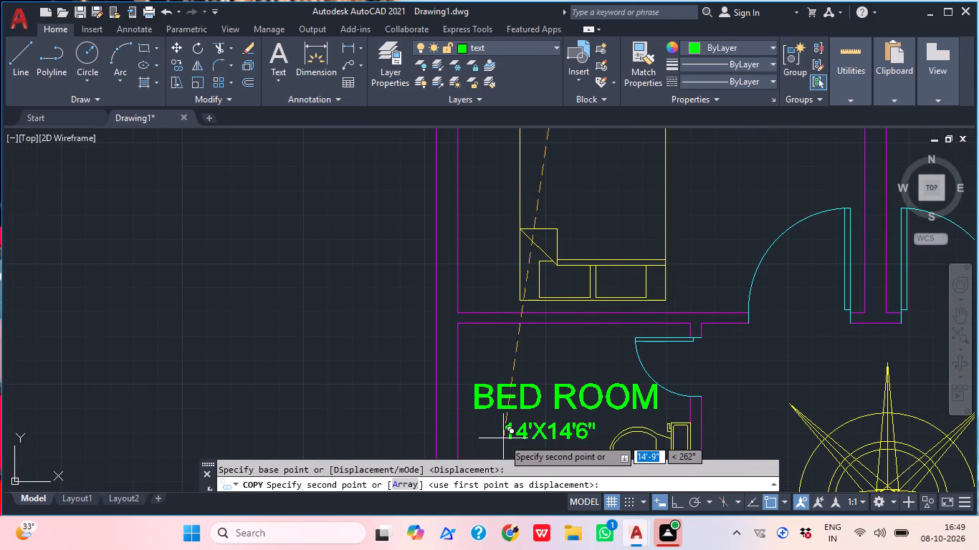
{"action": "left_click", "coordinate": [503, 438]}
Place another copy of the name and size labels in the toilet room below the upper-right bedroom.
{"action": "middle_click_drag", "start_coordinate": [593, 409], "coordinate": [524, 284]}
{"action": "scroll", "coordinate": [510, 276], "scroll_direction": "down", "scroll_amount": 2}
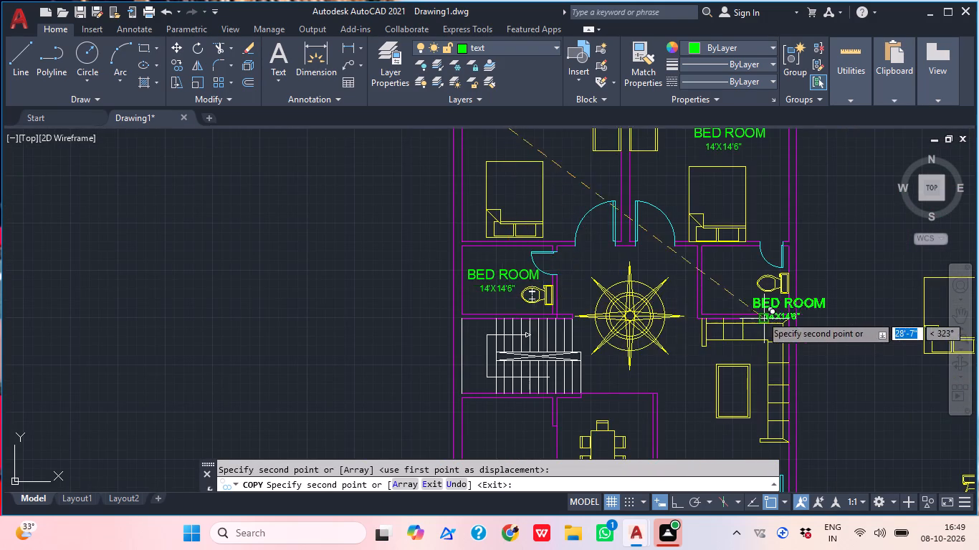
{"action": "scroll", "coordinate": [761, 315], "scroll_direction": "up", "scroll_amount": 1}
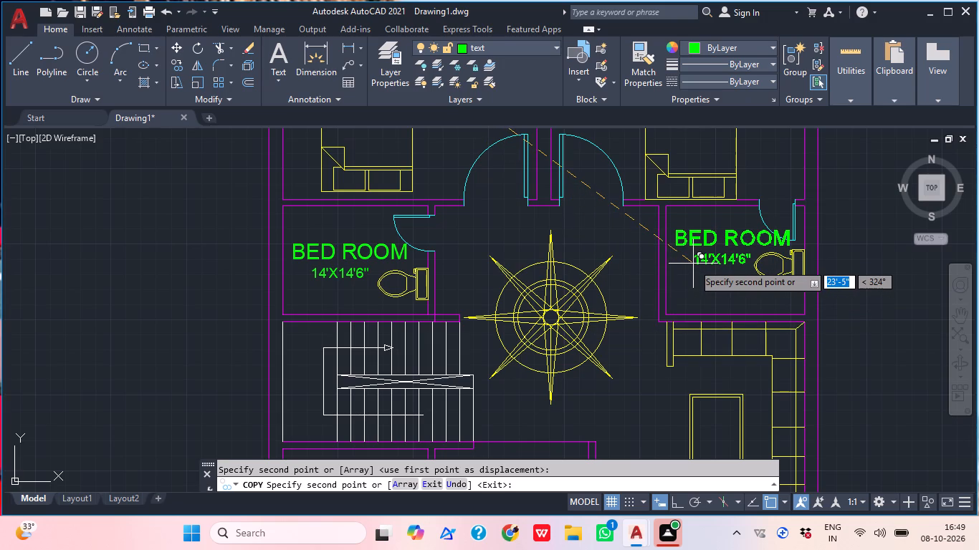
{"action": "left_click", "coordinate": [690, 264]}
Place further copies of the labels in the kitchen above the counter and in the living area beside the entrance door.
{"action": "middle_click_drag", "start_coordinate": [643, 436], "coordinate": [649, 330]}
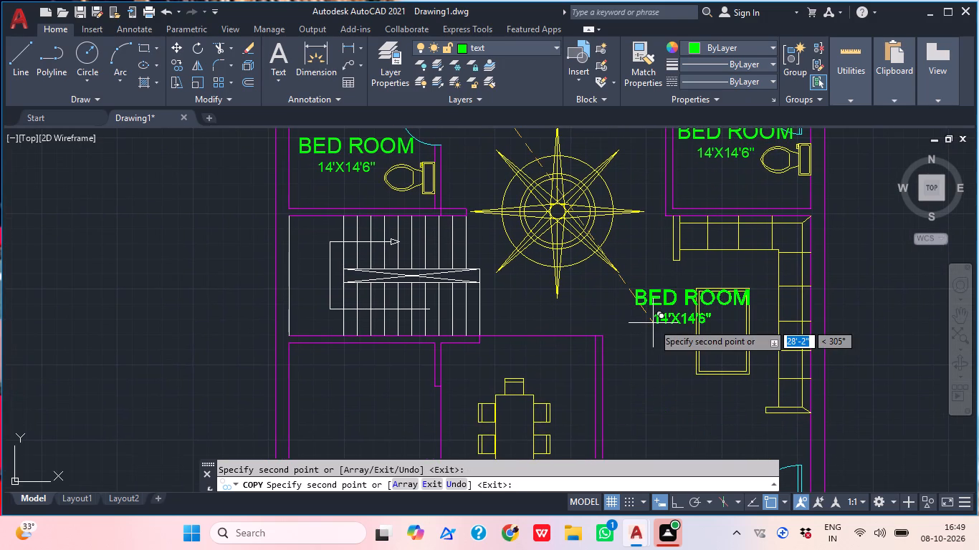
{"action": "middle_click_drag", "start_coordinate": [369, 399], "coordinate": [419, 293]}
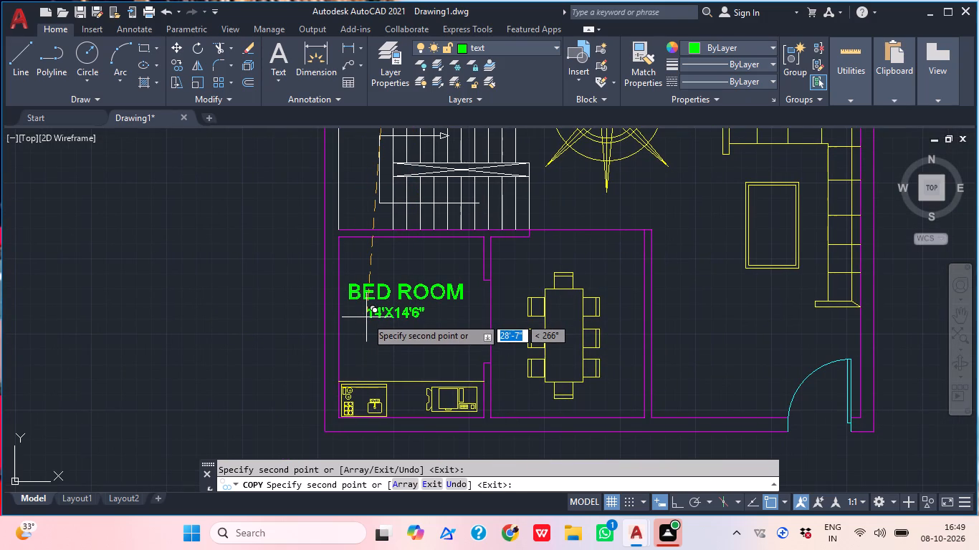
{"action": "left_click", "coordinate": [368, 335]}
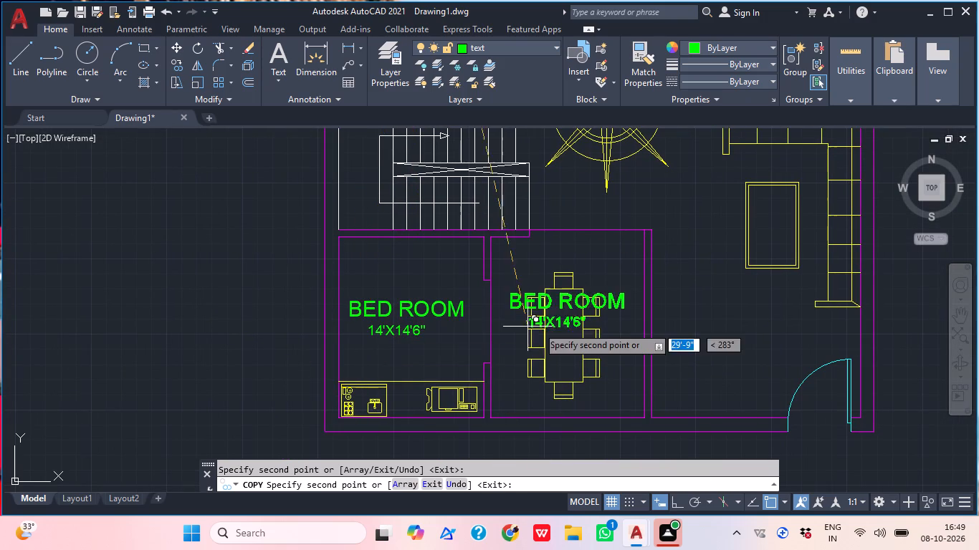
{"action": "middle_click_drag", "start_coordinate": [538, 326], "coordinate": [489, 319]}
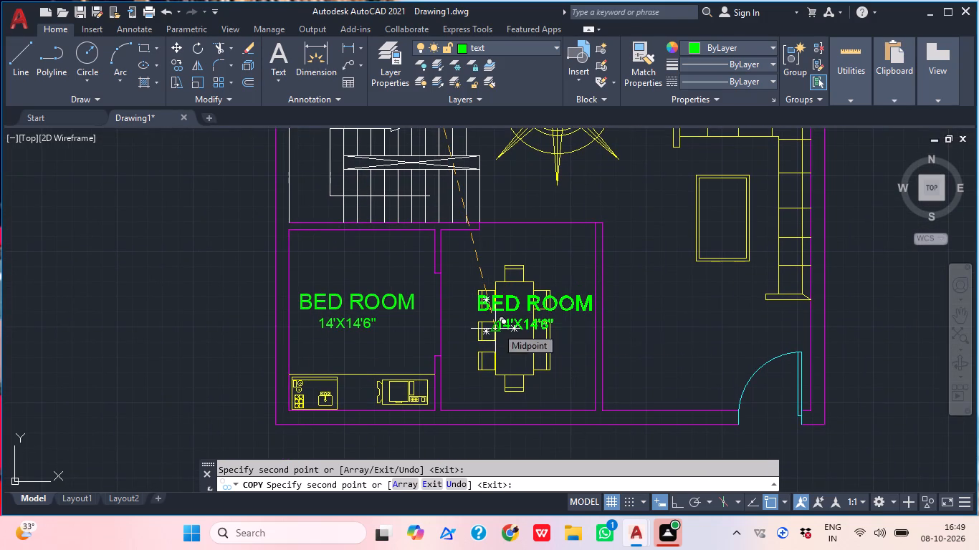
{"action": "left_click", "coordinate": [651, 357]}
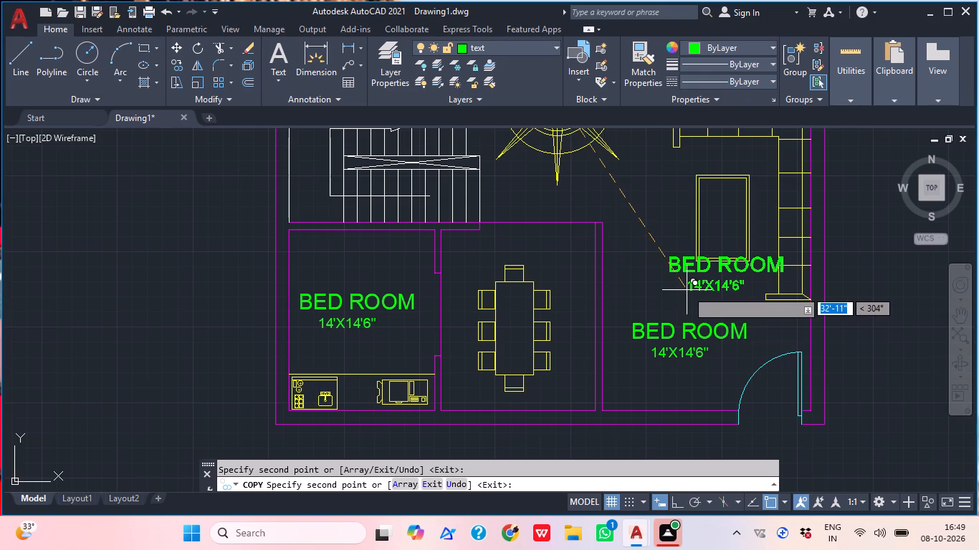
Place a last copy of the name and size labels in the lobby between the two toilets, above the compass symbol.
{"action": "middle_click_drag", "start_coordinate": [549, 256], "coordinate": [527, 407]}
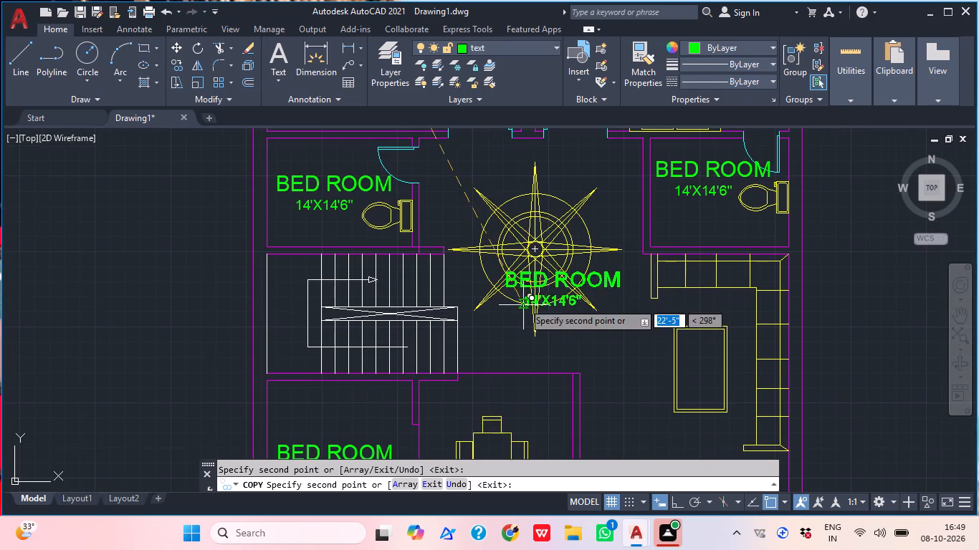
{"action": "middle_click_drag", "start_coordinate": [454, 169], "coordinate": [459, 263]}
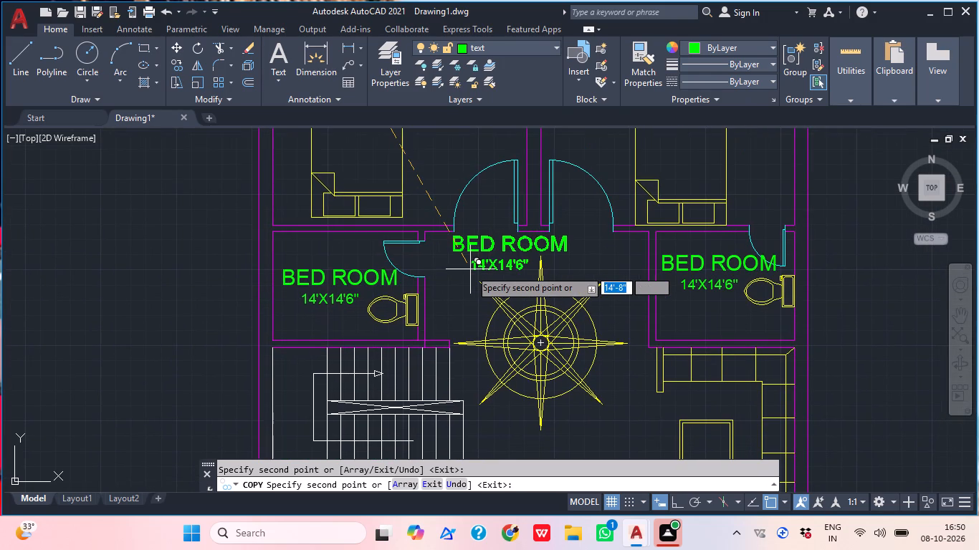
{"action": "left_click", "coordinate": [470, 269]}
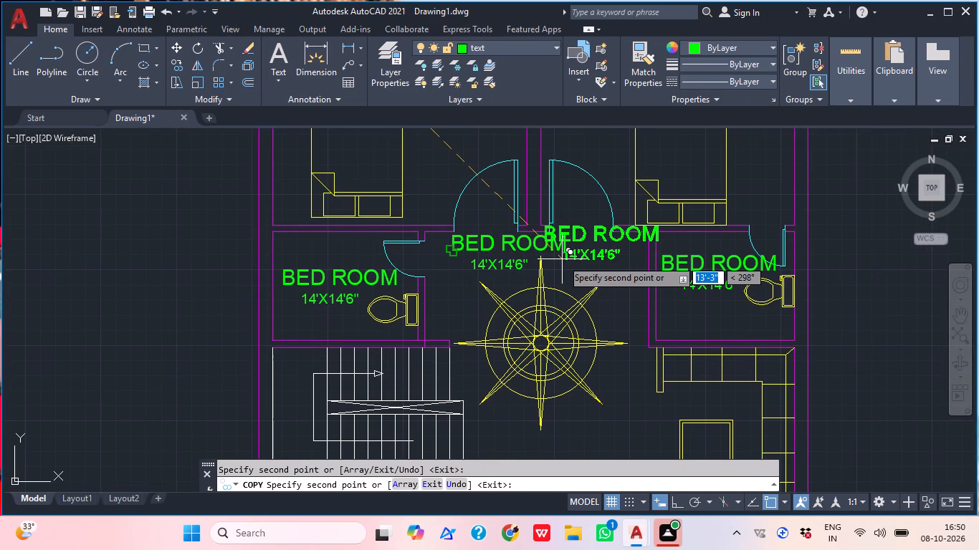
{"action": "scroll", "coordinate": [569, 294], "scroll_direction": "down", "scroll_amount": 1}
{"action": "middle_click_drag", "start_coordinate": [569, 294], "coordinate": [524, 255]}
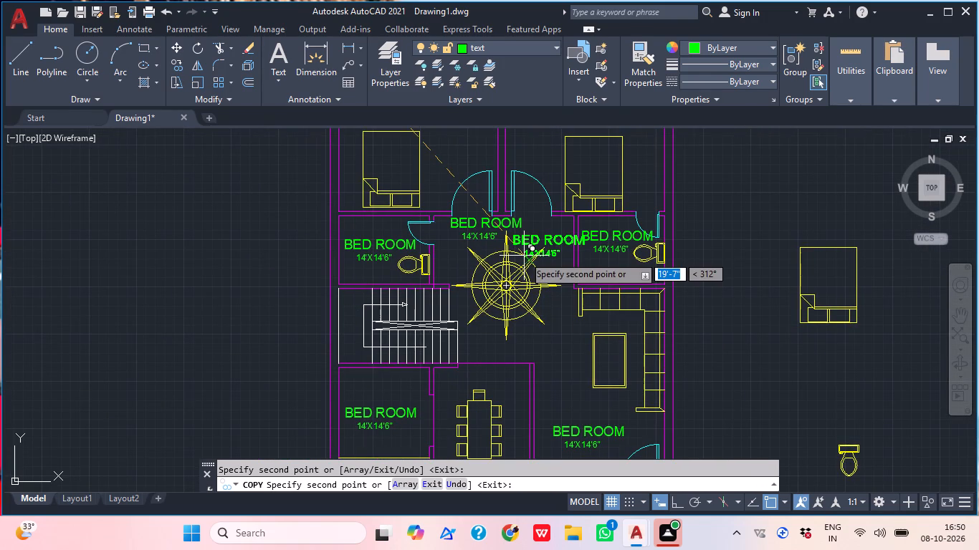
{"action": "scroll", "coordinate": [542, 268], "scroll_direction": "down", "scroll_amount": 2}
{"action": "middle_click_drag", "start_coordinate": [572, 352], "coordinate": [573, 373]}
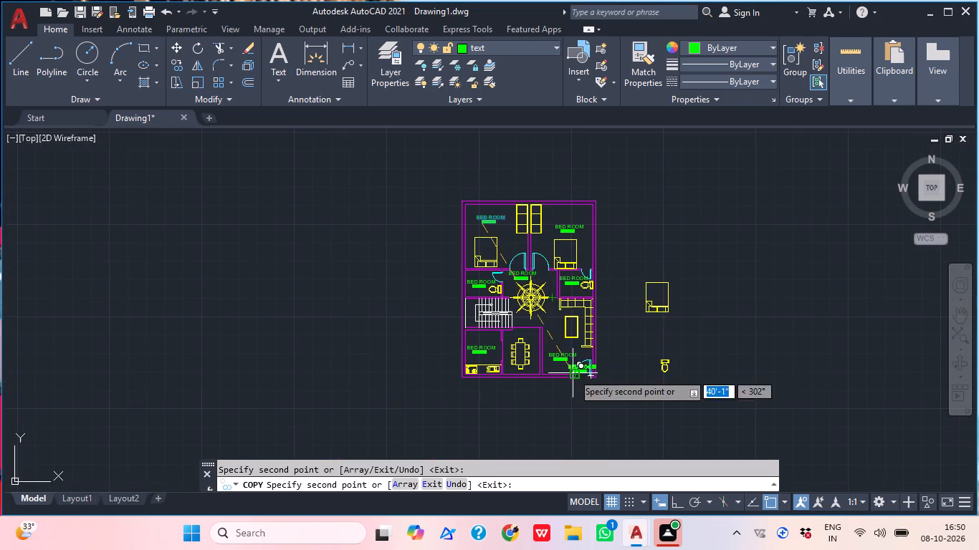
{"action": "key", "text": "Escape"}
Change the lobby's name label to LOOBY.
{"action": "scroll", "coordinate": [541, 252], "scroll_direction": "up", "scroll_amount": 2}
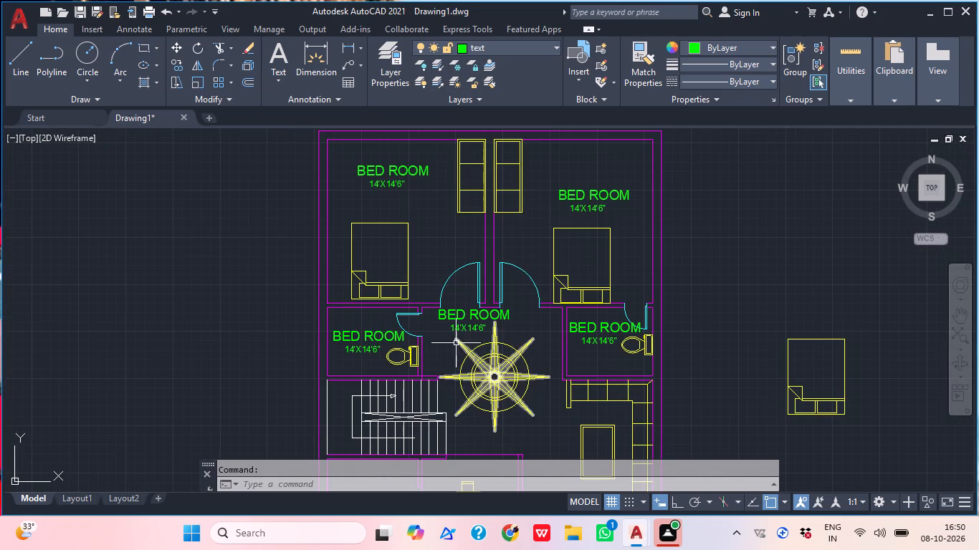
{"action": "double_click", "coordinate": [471, 313]}
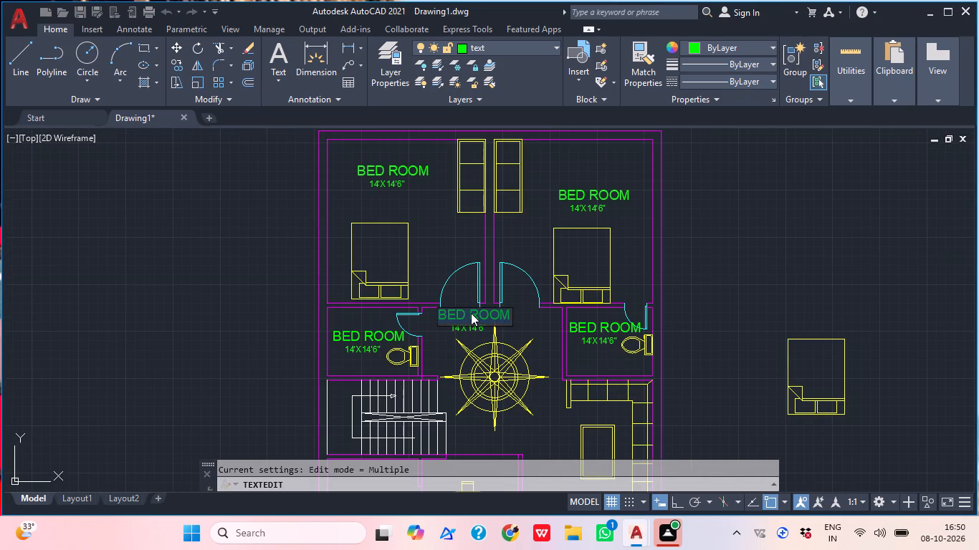
{"action": "type", "text": "LOOY"}
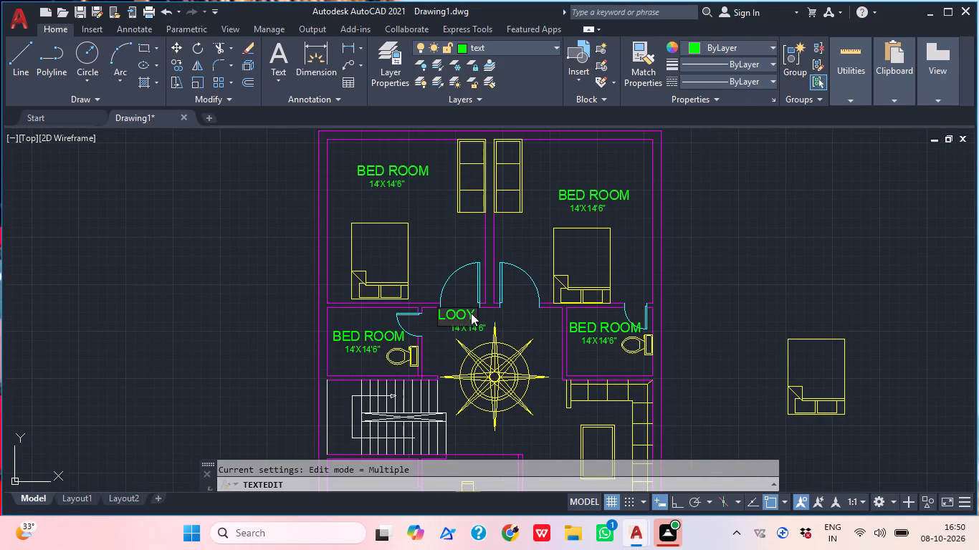
{"action": "key", "text": "BackSpace"}
{"action": "type", "text": "BY"}
{"action": "left_click", "coordinate": [551, 355]}
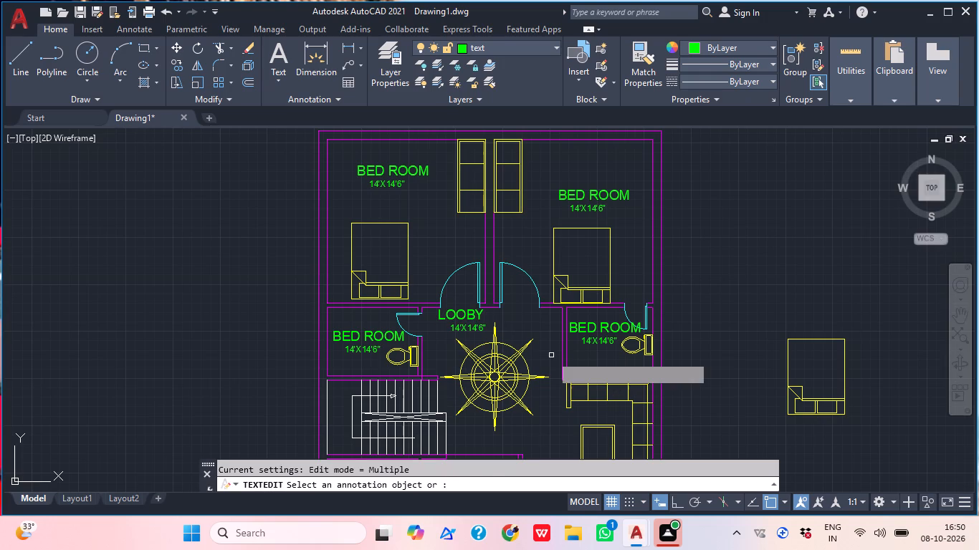
Change the name label in the toilet room below the upper-left bedroom to TOILET.
{"action": "left_click", "coordinate": [350, 334]}
{"action": "left_click", "coordinate": [350, 334]}
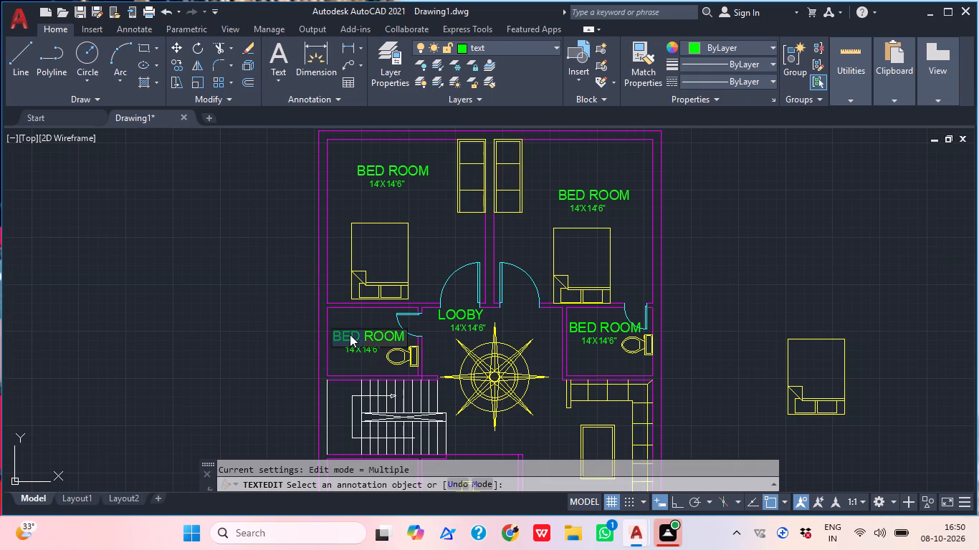
{"action": "key", "text": "r"}
{"action": "key", "text": "BackSpace"}
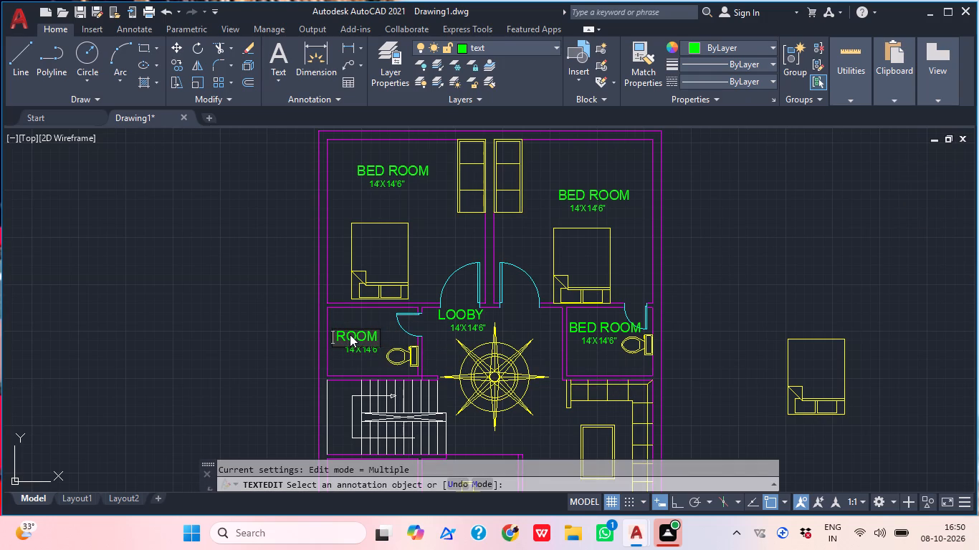
{"action": "key", "text": "Right"}
{"action": "key", "text": "Right"}
{"action": "key", "text": "Right"}
{"action": "key", "text": "Right"}
{"action": "key", "text": "Right"}
{"action": "key", "text": "Right"}
{"action": "key", "text": "Right"}
{"action": "key", "text": "Right"}
{"action": "key", "text": "Right"}
{"action": "key", "text": "Right"}
{"action": "key", "text": "Right"}
{"action": "key", "text": "Right"}
{"action": "key", "text": "Right"}
{"action": "key", "text": "Right"}
{"action": "key", "text": "BackSpace"}
{"action": "key", "text": "BackSpace"}
{"action": "key", "text": "BackSpace"}
{"action": "key", "text": "BackSpace"}
{"action": "key", "text": "BackSpace"}
{"action": "key", "text": "BackSpace"}
{"action": "key", "text": "BackSpace"}
{"action": "key", "text": "BackSpace"}
{"action": "key", "text": "BackSpace"}
{"action": "key", "text": "BackSpace"}
{"action": "type", "text": "TOILET"}
Change the name label in the toilet room below the upper-right bedroom to TOILET.
{"action": "left_click", "coordinate": [591, 323]}
{"action": "double_click", "coordinate": [580, 330]}
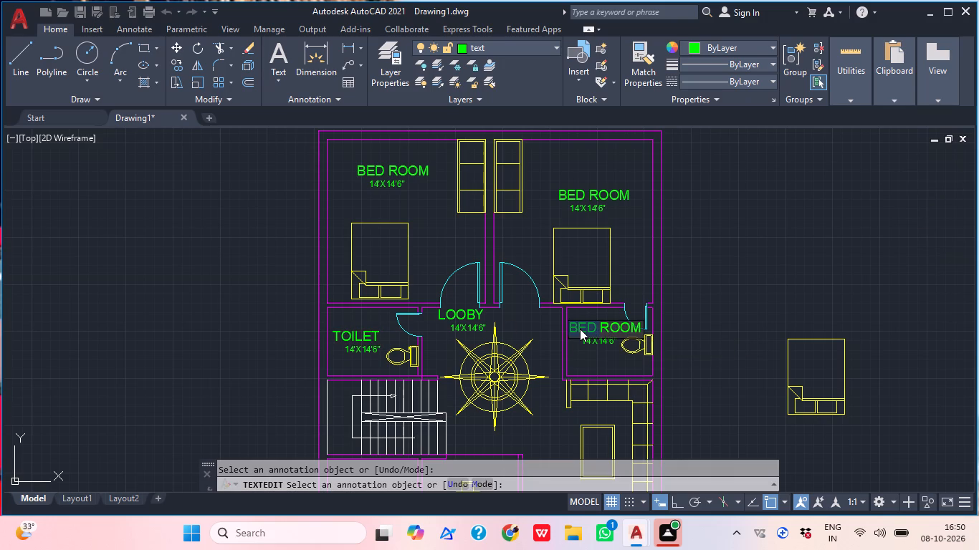
{"action": "type", "text": "TOIL"}
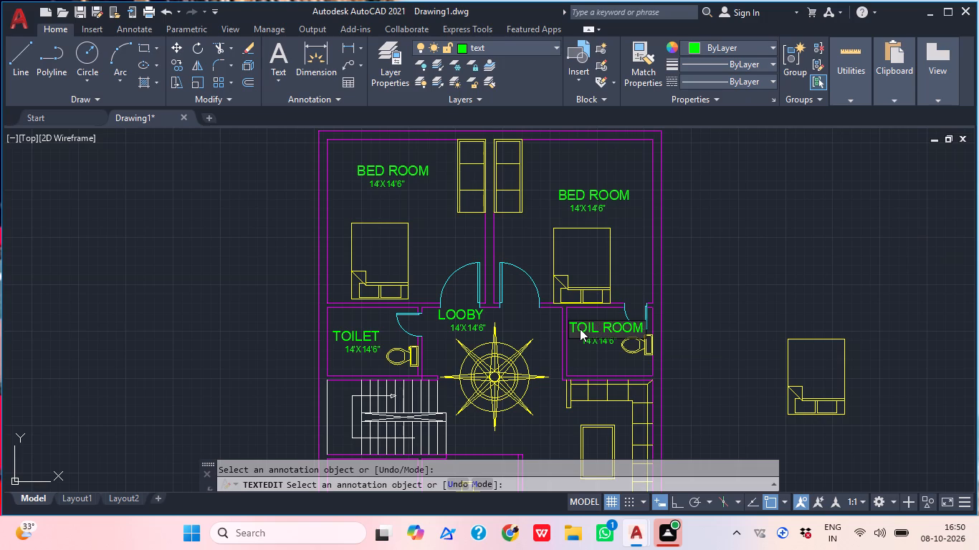
{"action": "type", "text": "ET"}
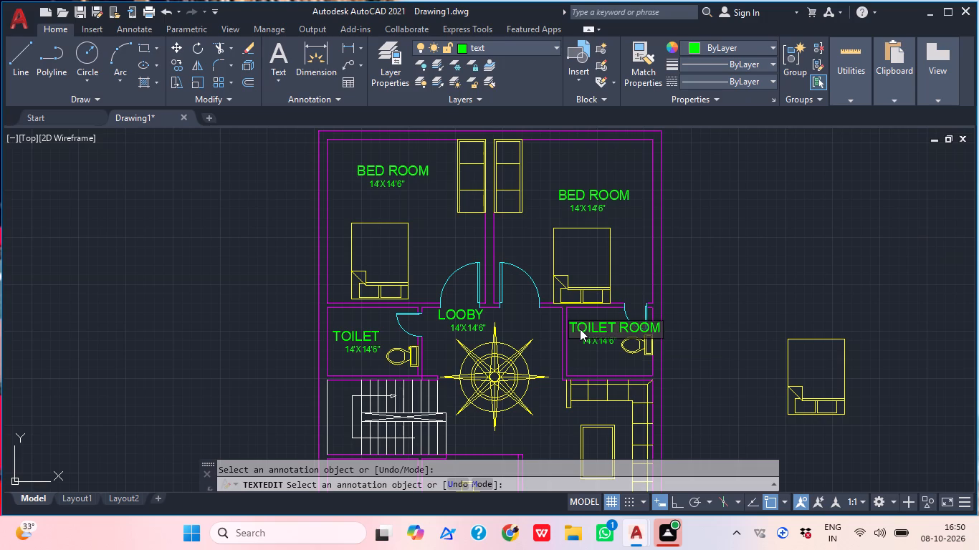
{"action": "key", "text": "Right"}
{"action": "key", "text": "Right"}
{"action": "key", "text": "Right"}
{"action": "key", "text": "Right"}
{"action": "key", "text": "Right"}
{"action": "key", "text": "BackSpace"}
{"action": "key", "text": "BackSpace"}
{"action": "key", "text": "BackSpace"}
{"action": "key", "text": "BackSpace"}
{"action": "key", "text": "BackSpace"}
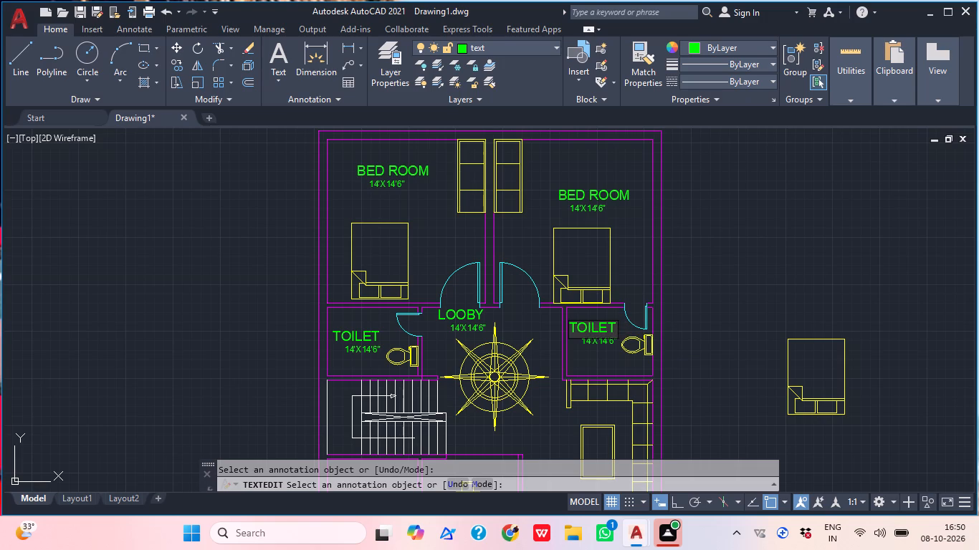
Set the size label of the toilet below the upper-left bedroom to 8'X6'.
{"action": "left_click", "coordinate": [371, 347]}
{"action": "left_click", "coordinate": [358, 354]}
{"action": "scroll", "coordinate": [358, 354], "scroll_direction": "up", "scroll_amount": 3}
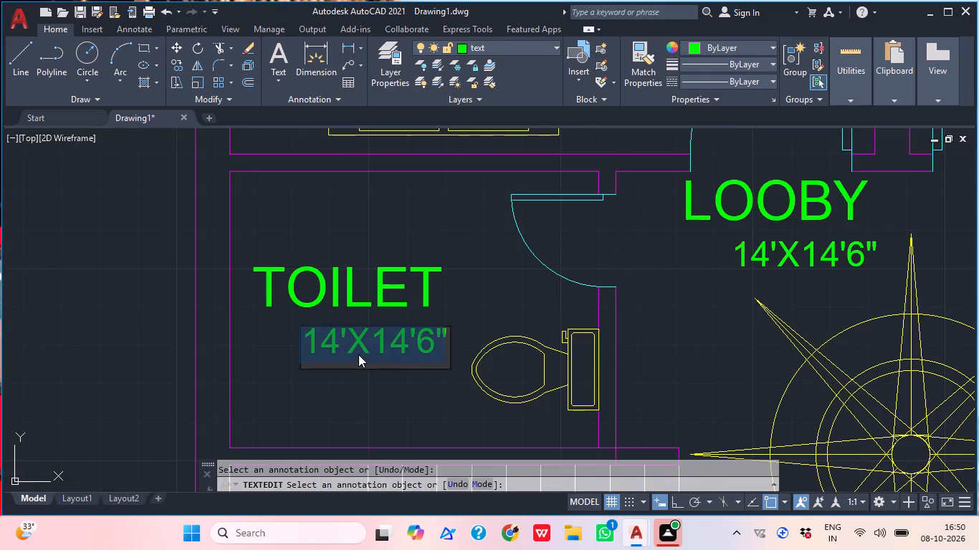
{"action": "key", "text": "8"}
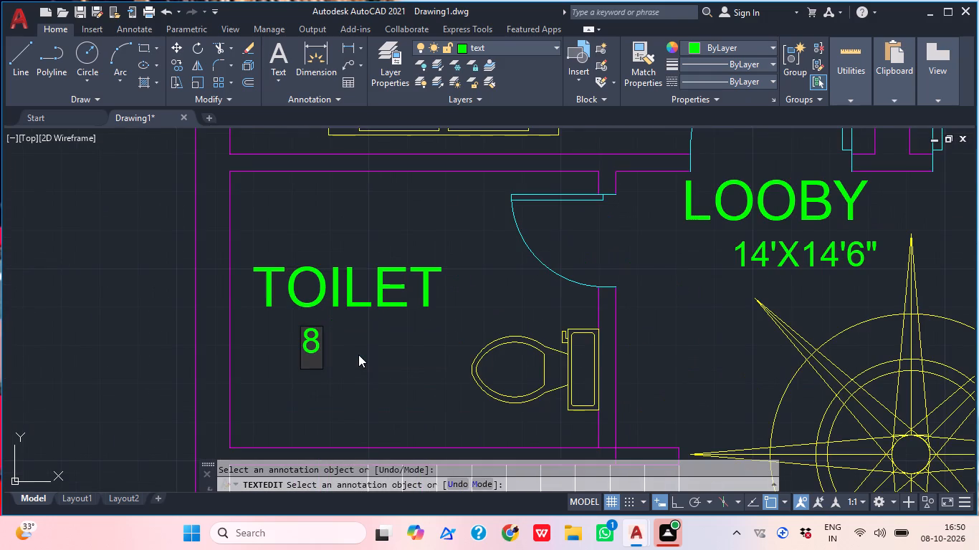
{"action": "type", "text": "'6"}
{"action": "key", "text": "BackSpace"}
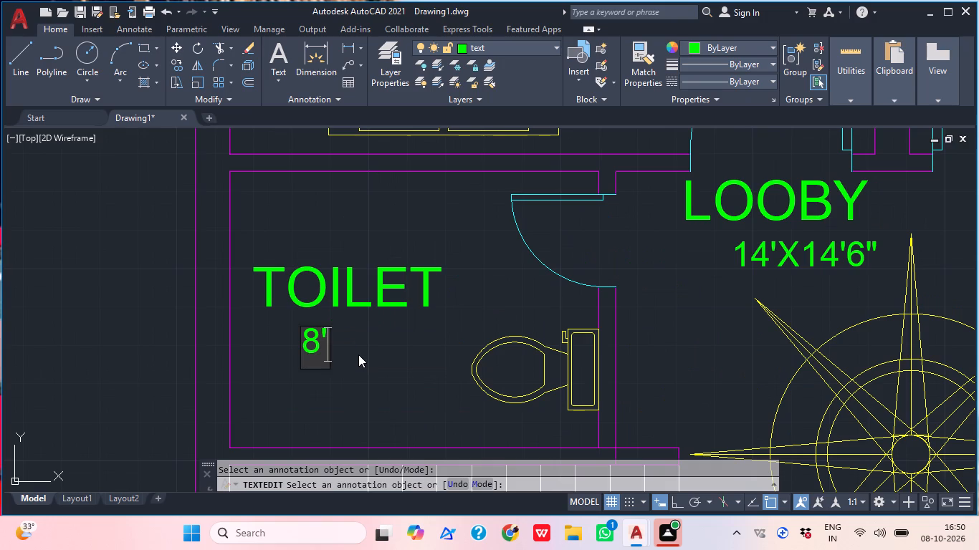
{"action": "type", "text": "X6'"}
{"action": "key", "text": "Return"}
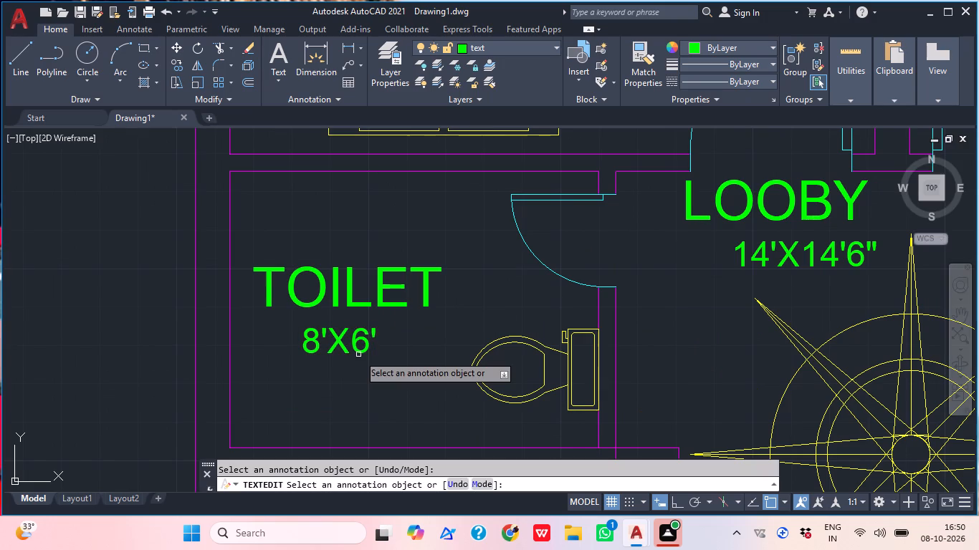
Set the size label of the toilet below the upper-right bedroom to 8'X6'.
{"action": "scroll", "coordinate": [374, 346], "scroll_direction": "down", "scroll_amount": 2}
{"action": "scroll", "coordinate": [745, 330], "scroll_direction": "up", "scroll_amount": 1}
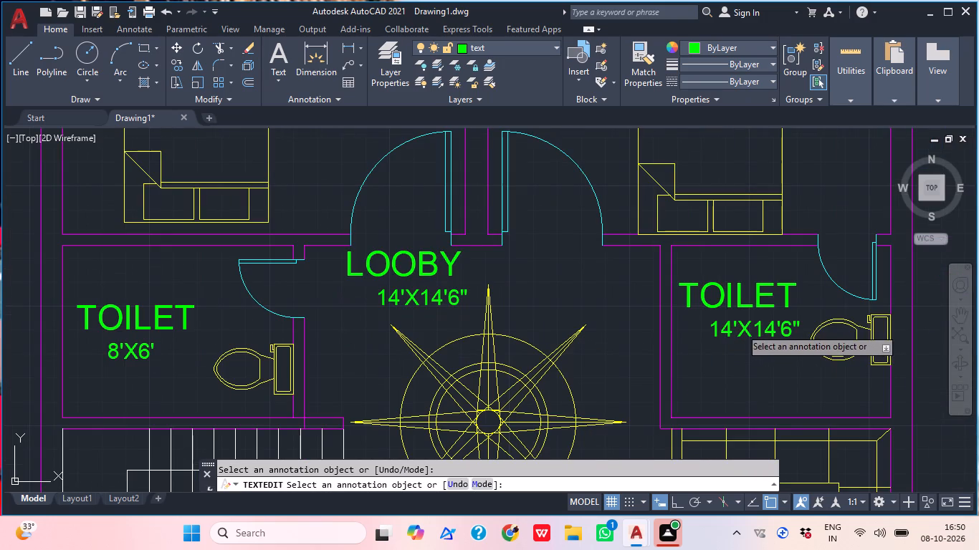
{"action": "left_click", "coordinate": [740, 328]}
{"action": "type", "text": "8'"}
{"action": "key", "text": "6"}
{"action": "key", "text": "BackSpace"}
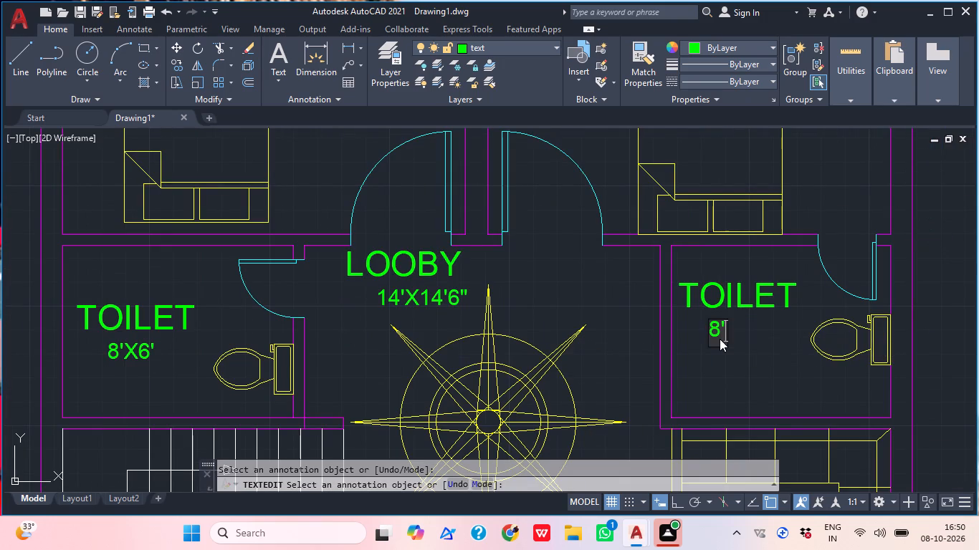
{"action": "key", "text": "x"}
{"action": "type", "text": "6'"}
{"action": "left_click", "coordinate": [796, 354]}
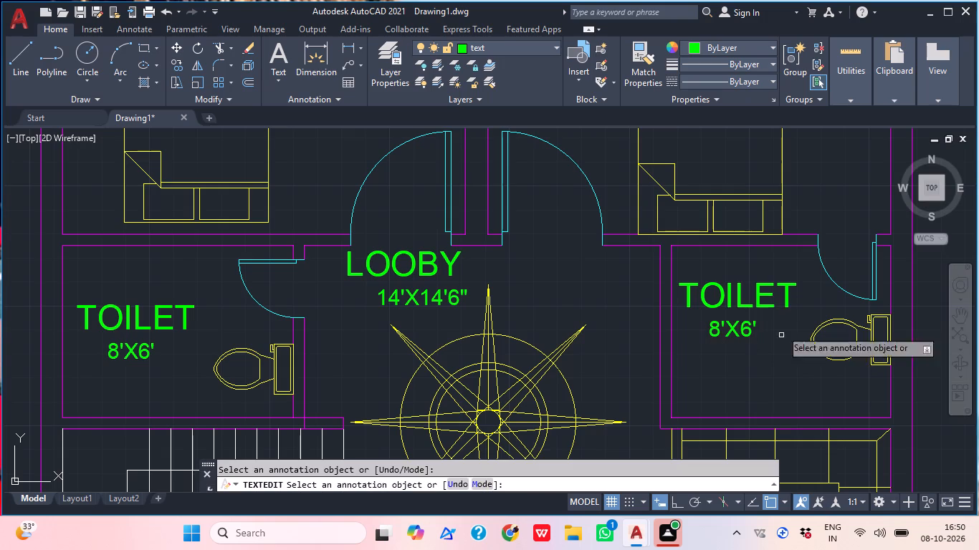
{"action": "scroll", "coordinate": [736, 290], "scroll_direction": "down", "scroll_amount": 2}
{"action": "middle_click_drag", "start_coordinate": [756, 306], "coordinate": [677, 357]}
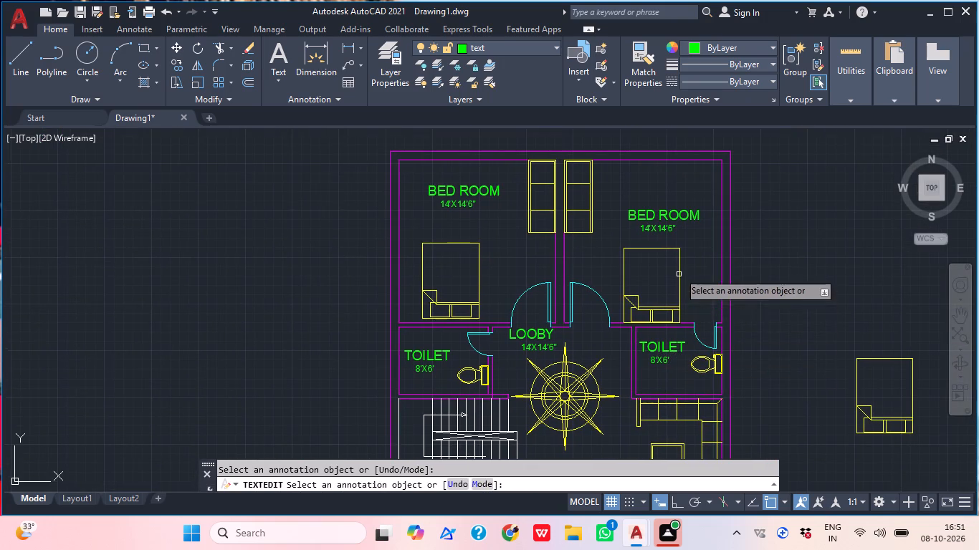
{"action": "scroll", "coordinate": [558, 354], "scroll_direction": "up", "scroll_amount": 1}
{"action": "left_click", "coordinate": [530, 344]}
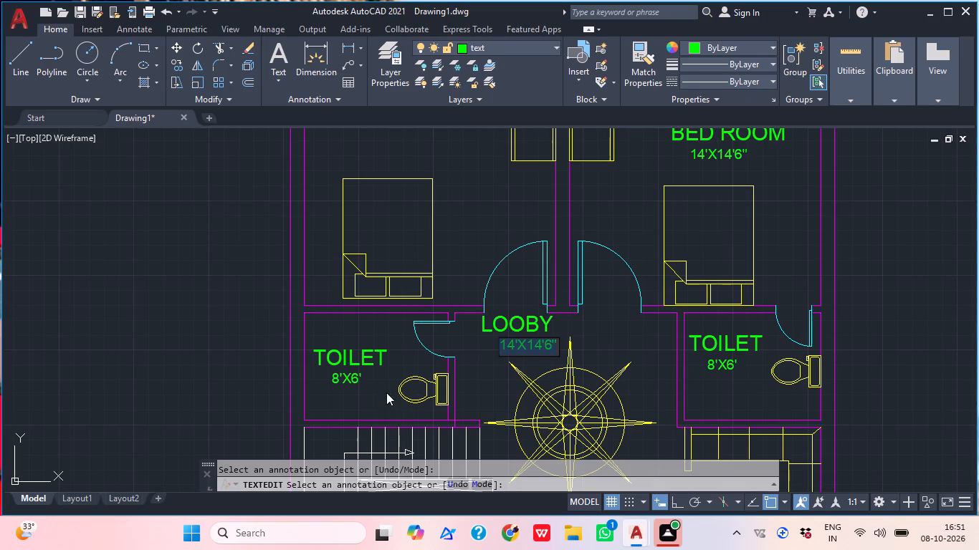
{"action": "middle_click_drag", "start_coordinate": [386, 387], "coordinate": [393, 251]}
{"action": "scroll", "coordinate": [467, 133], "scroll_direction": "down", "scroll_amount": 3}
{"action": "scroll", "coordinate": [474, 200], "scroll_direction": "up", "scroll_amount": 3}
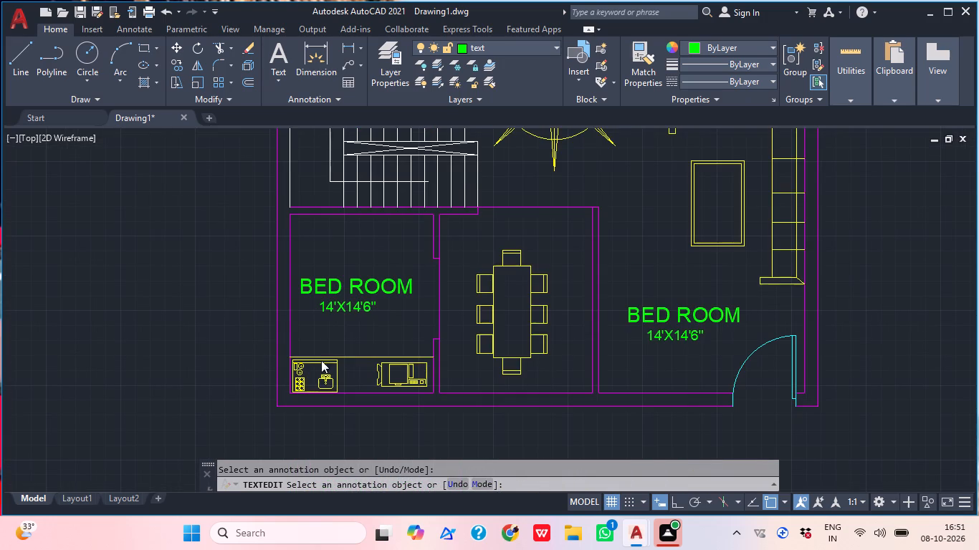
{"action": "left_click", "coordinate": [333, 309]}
Set the kitchen's size label above the counter to 8'X10'.
{"action": "left_click", "coordinate": [318, 299]}
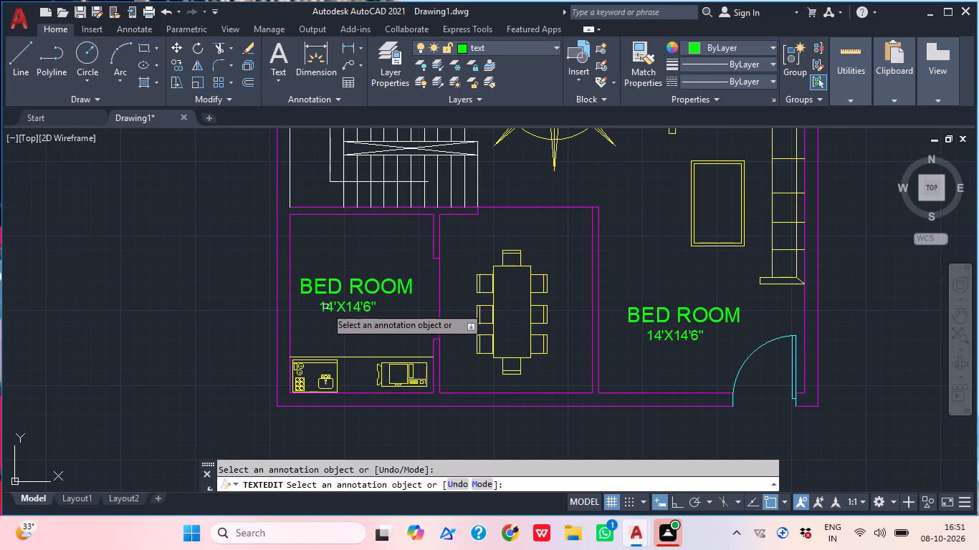
{"action": "left_click", "coordinate": [331, 312]}
{"action": "type", "text": "8'X10"}
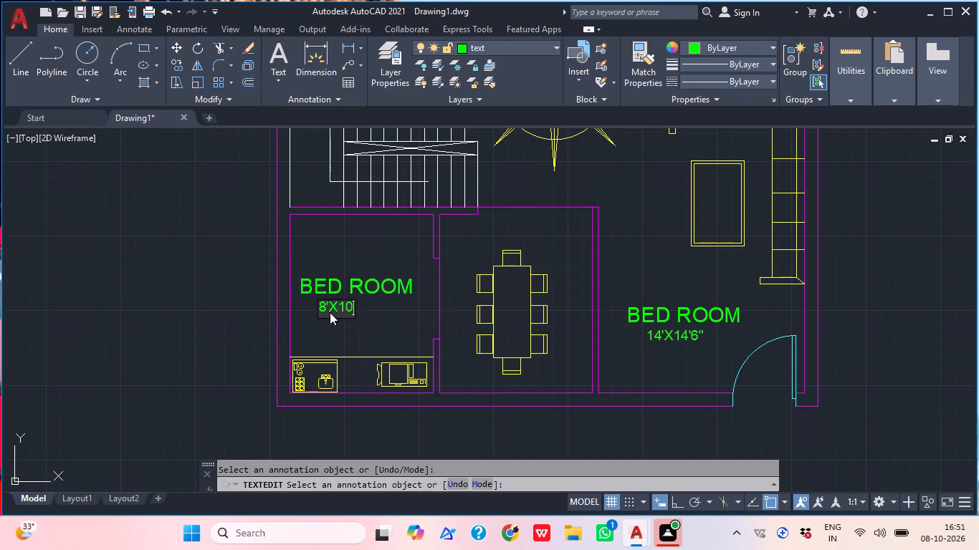
{"action": "key", "text": "apostrophe"}
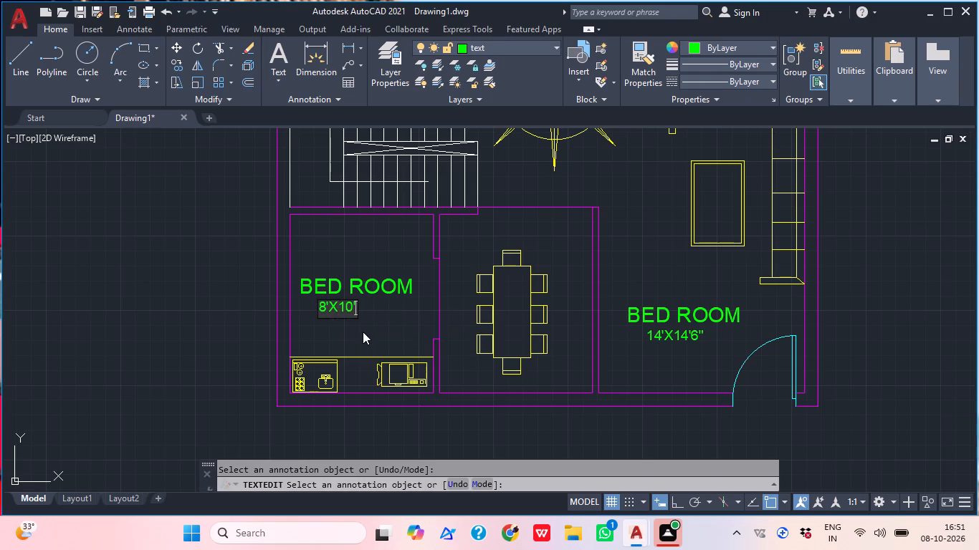
{"action": "left_click", "coordinate": [363, 332]}
Set the size label of the room with the entrance door and sofa to 11'6"X17'.
{"action": "left_click", "coordinate": [696, 337]}
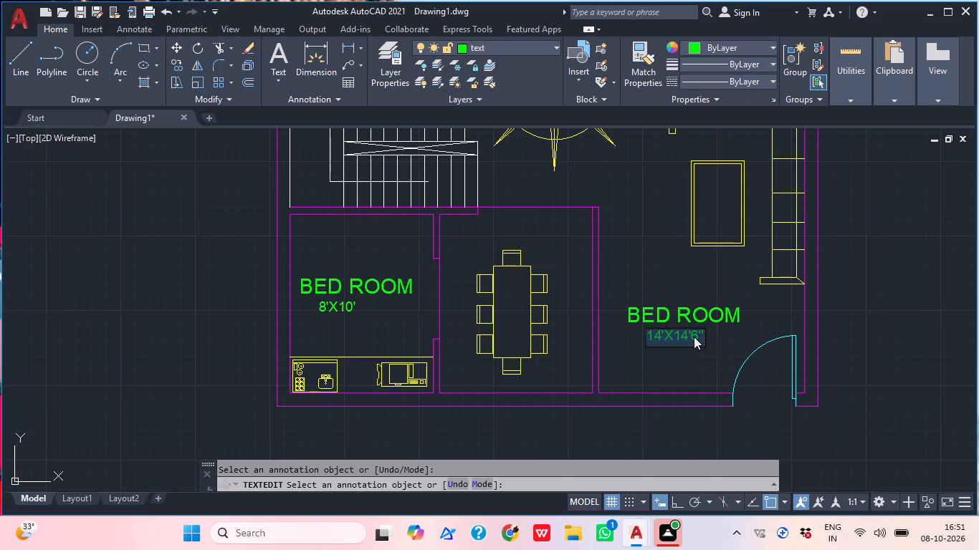
{"action": "type", "text": "11"}
{"action": "type", "text": "'5"}
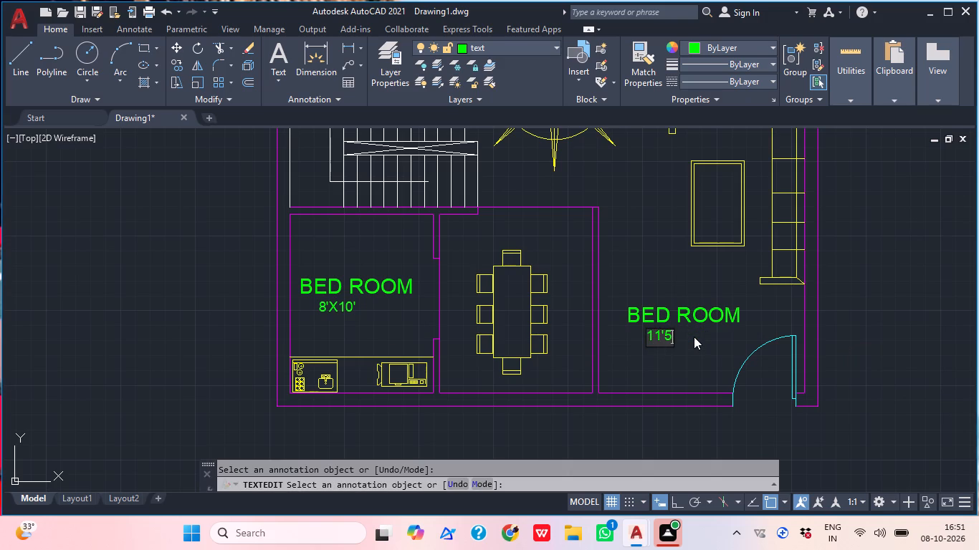
{"action": "key", "text": "BackSpace"}
{"action": "type", "text": "6\""}
{"action": "key", "text": "x"}
{"action": "key", "text": "1"}
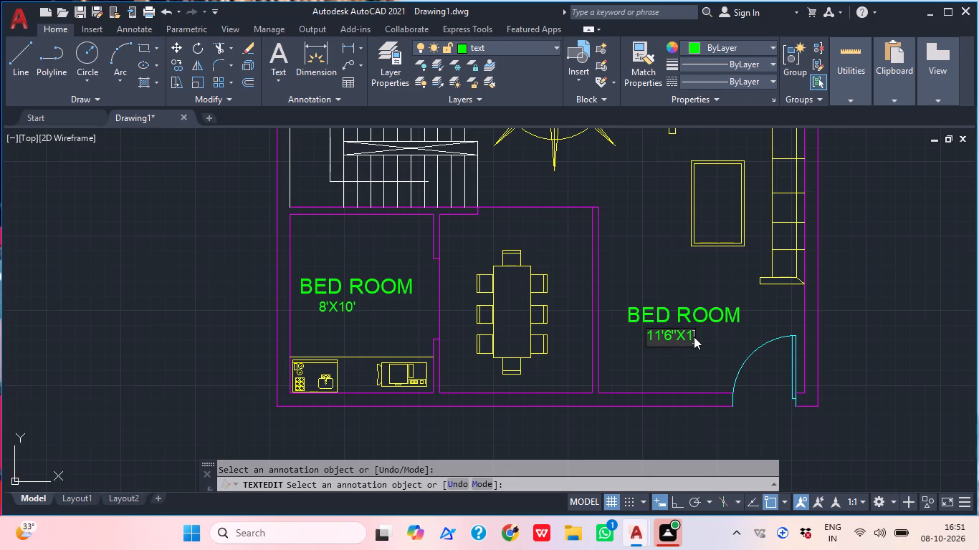
{"action": "key", "text": "7"}
{"action": "key", "text": "apostrophe"}
{"action": "key", "text": "Return"}
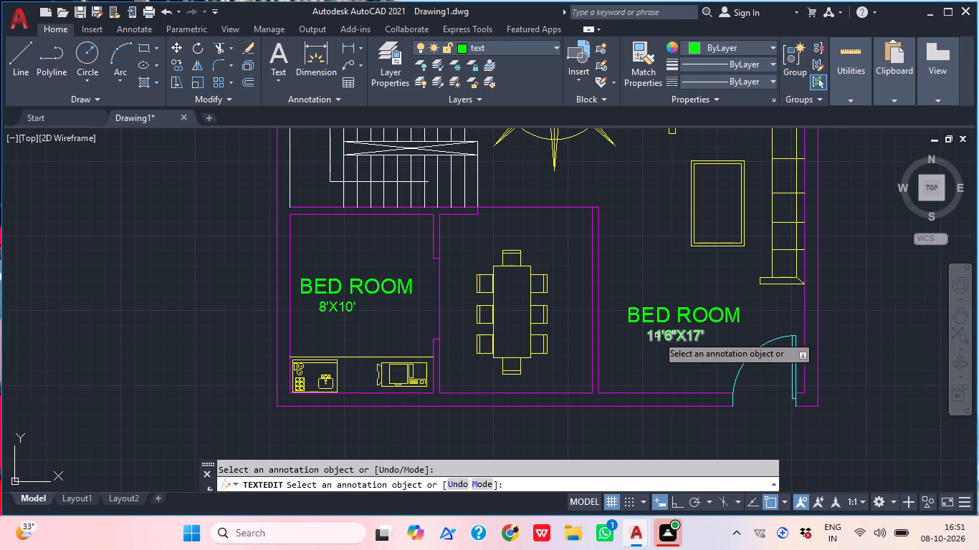
Change the name label above the 11'6"X17' size to LIVING ROOM.
{"action": "double_click", "coordinate": [665, 317]}
{"action": "type", "text": "LIVING"}
{"action": "key", "text": "space"}
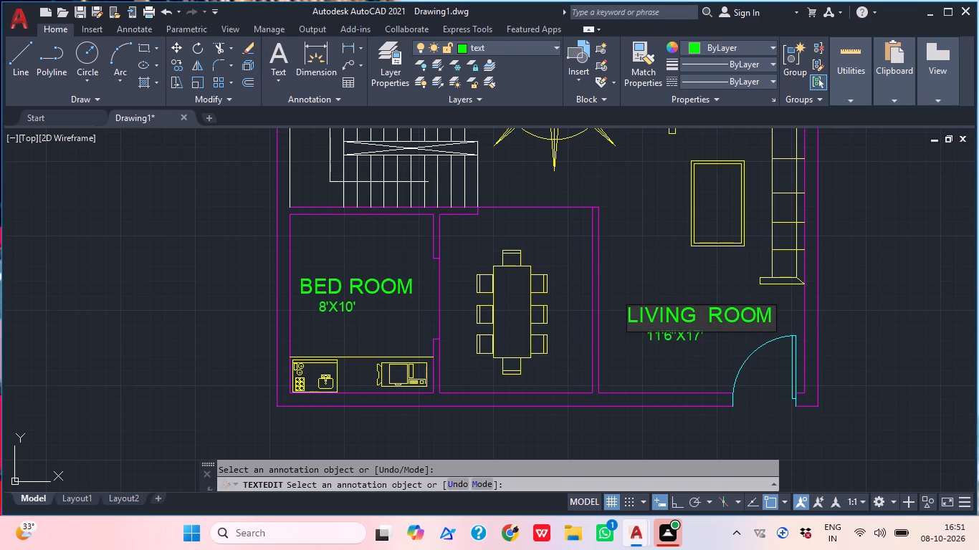
{"action": "left_click", "coordinate": [685, 299]}
Change the name label in the room with the cooking counter to KITCHEN and finish text editing.
{"action": "middle_click_drag", "start_coordinate": [691, 299], "coordinate": [691, 314]}
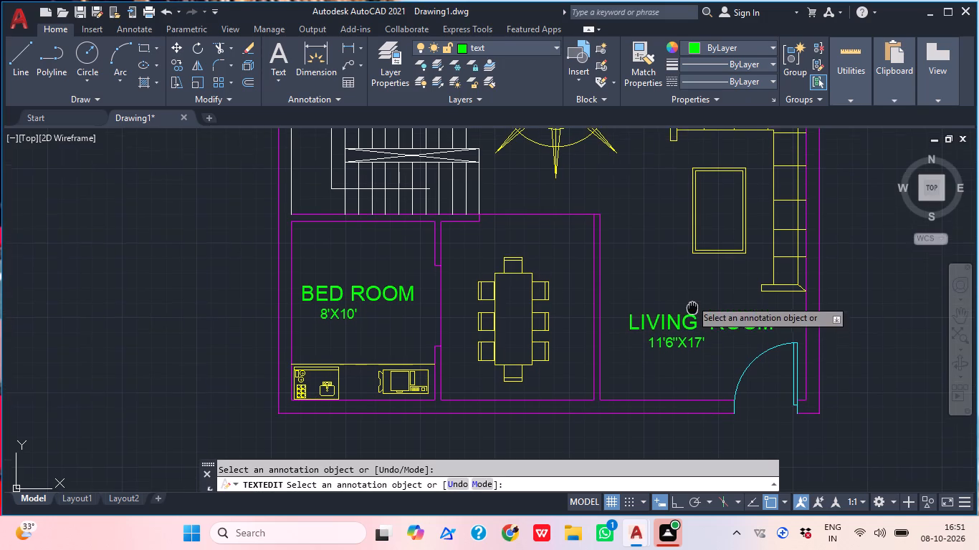
{"action": "middle_click_drag", "start_coordinate": [691, 314], "coordinate": [691, 316]}
{"action": "scroll", "coordinate": [633, 314], "scroll_direction": "down", "scroll_amount": 2}
{"action": "scroll", "coordinate": [502, 309], "scroll_direction": "up", "scroll_amount": 1}
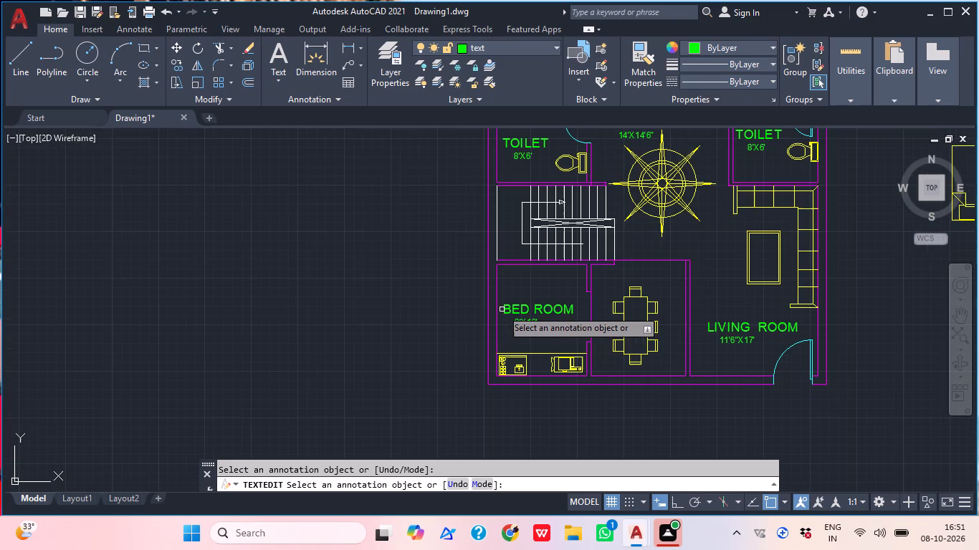
{"action": "double_click", "coordinate": [543, 311]}
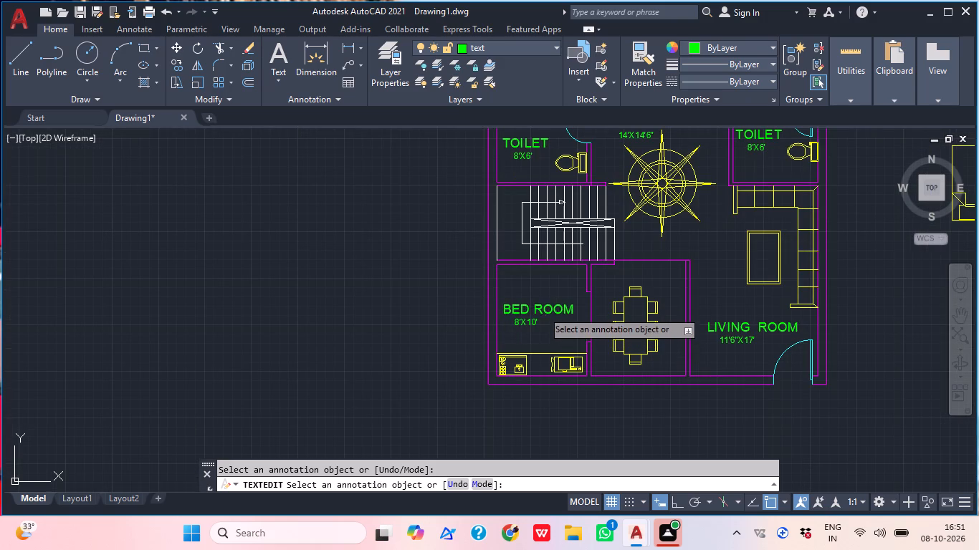
{"action": "key", "text": "l"}
{"action": "key", "text": "BackSpace"}
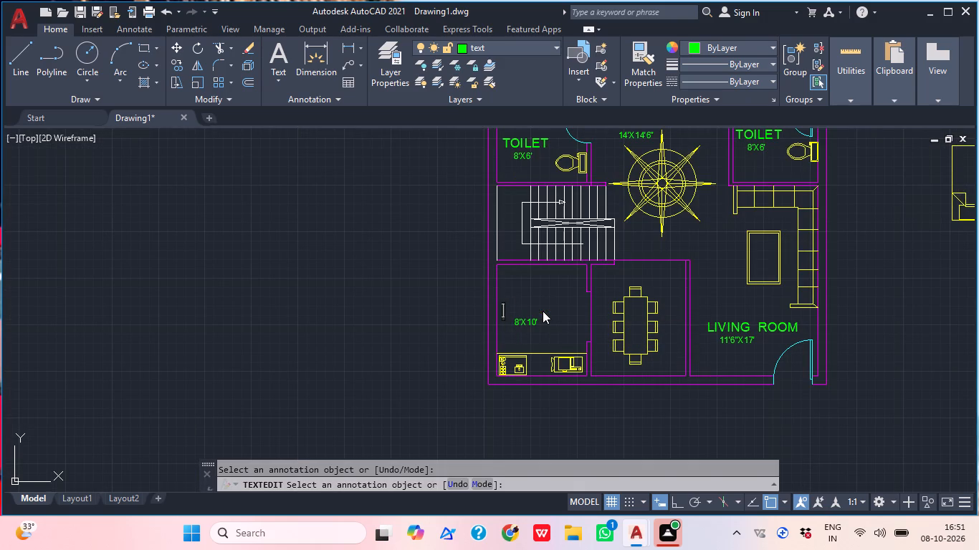
{"action": "type", "text": "KITCHEN"}
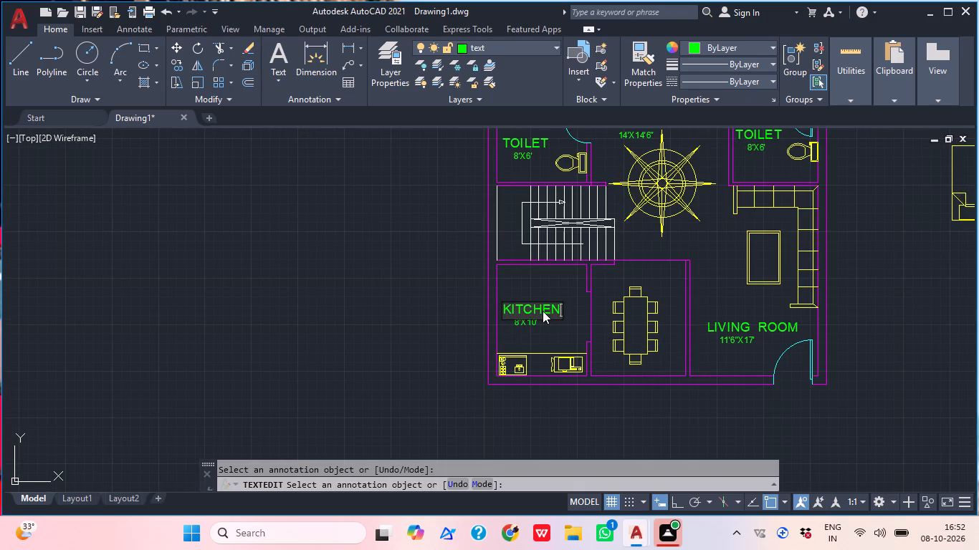
{"action": "left_click", "coordinate": [622, 279]}
{"action": "middle_click_drag", "start_coordinate": [741, 287], "coordinate": [618, 378]}
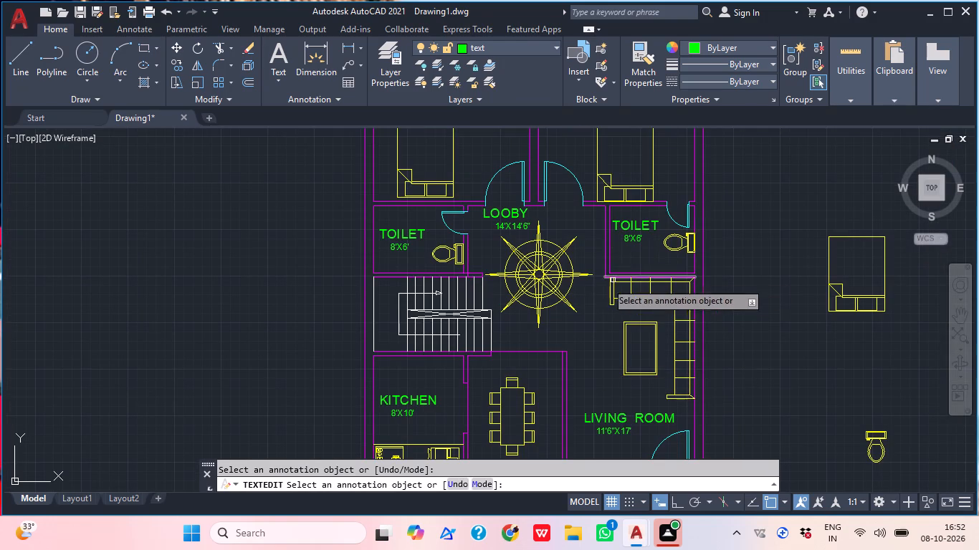
{"action": "middle_click_drag", "start_coordinate": [600, 231], "coordinate": [598, 258]}
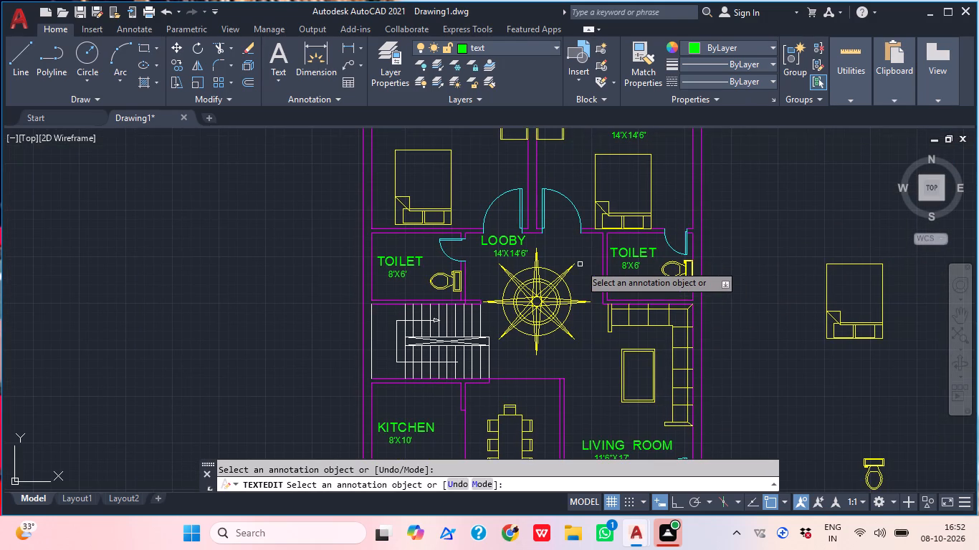
{"action": "key", "text": "Escape"}
On the window layer, draw a 9" line straight across the top outer wall of the upper-left bedroom.
{"action": "middle_click_drag", "start_coordinate": [449, 222], "coordinate": [458, 354]}
{"action": "scroll", "coordinate": [456, 348], "scroll_direction": "down", "scroll_amount": 1}
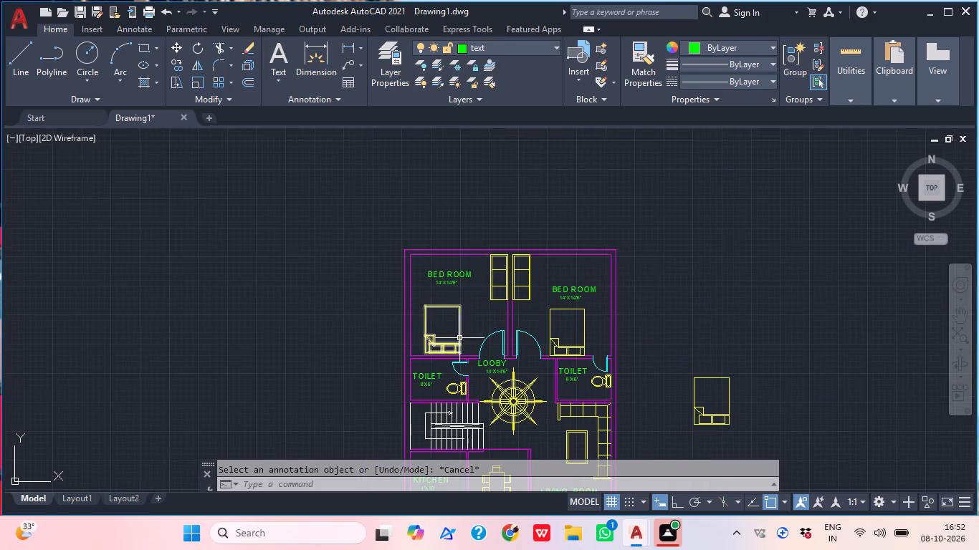
{"action": "left_click", "coordinate": [515, 41]}
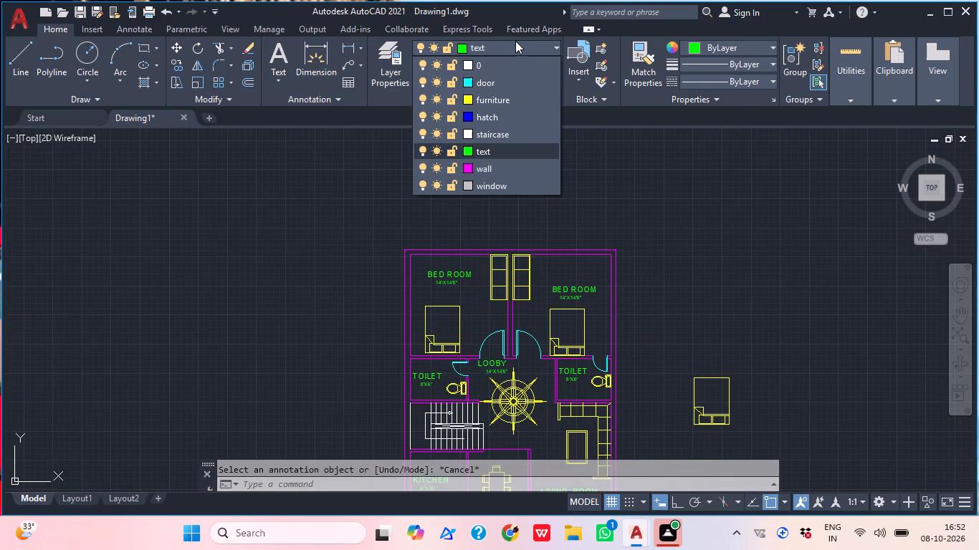
{"action": "left_click", "coordinate": [483, 183]}
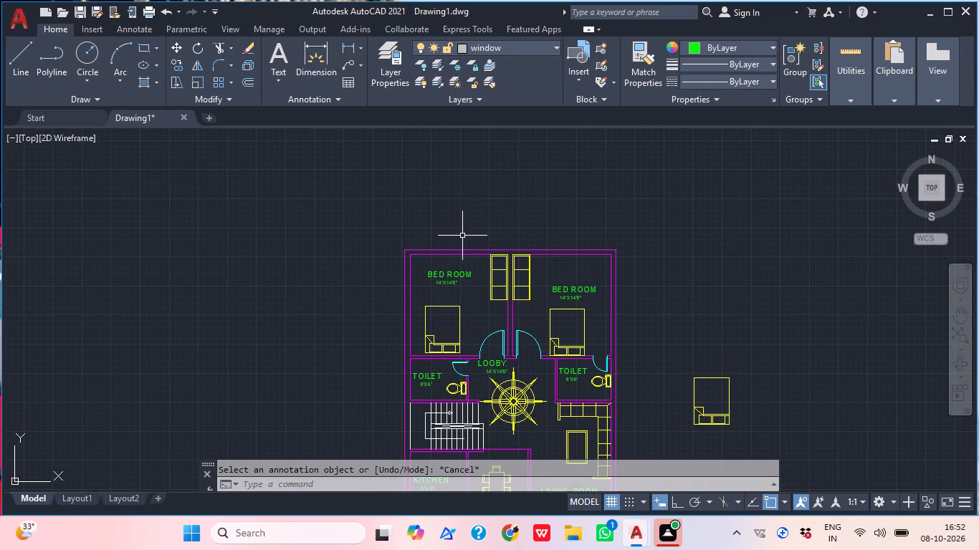
{"action": "scroll", "coordinate": [426, 246], "scroll_direction": "up", "scroll_amount": 3}
{"action": "type", "text": "L"}
{"action": "key", "text": "space"}
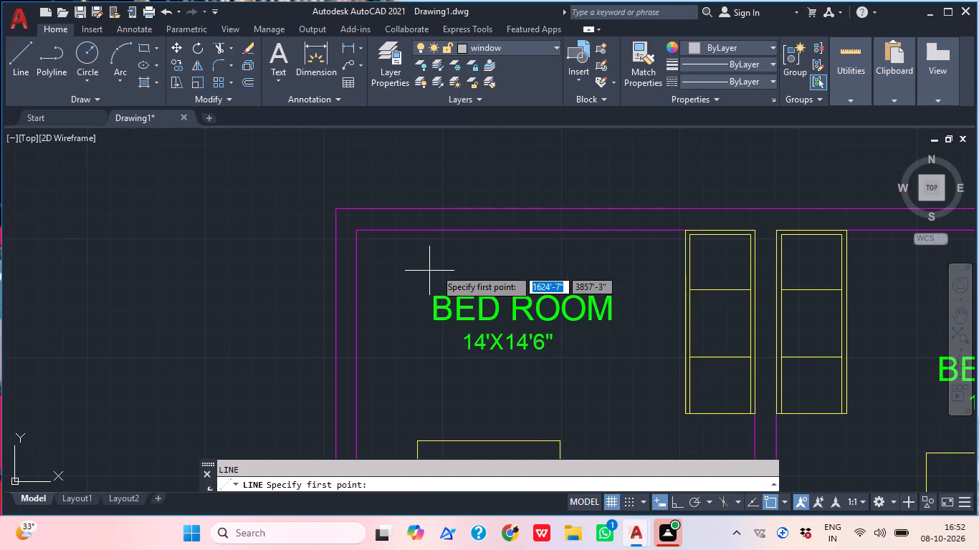
{"action": "left_click", "coordinate": [495, 229]}
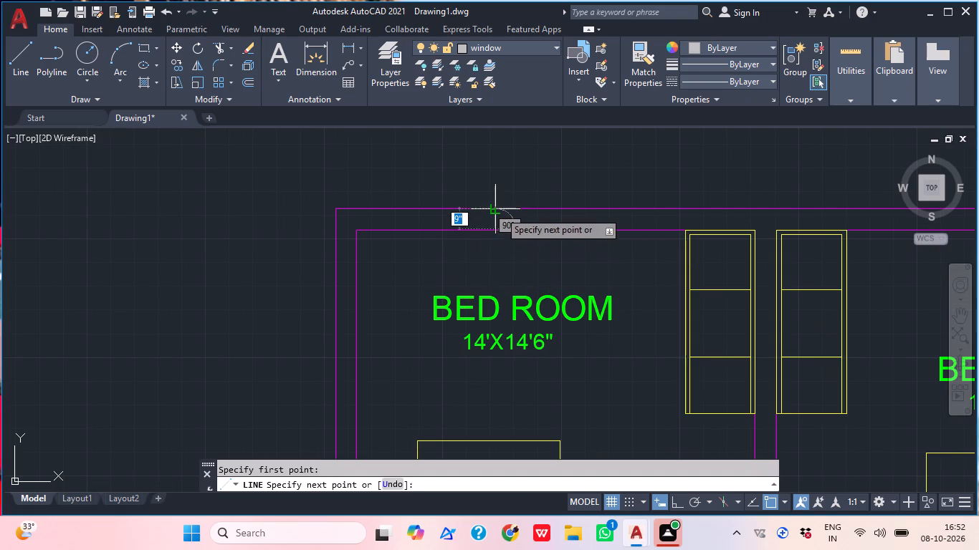
{"action": "left_click", "coordinate": [500, 211]}
{"action": "key", "text": "Escape"}
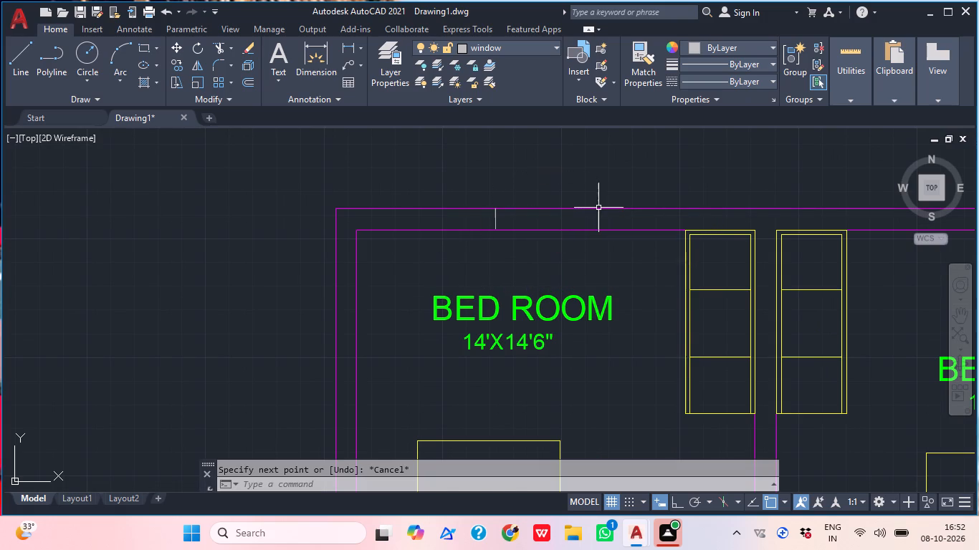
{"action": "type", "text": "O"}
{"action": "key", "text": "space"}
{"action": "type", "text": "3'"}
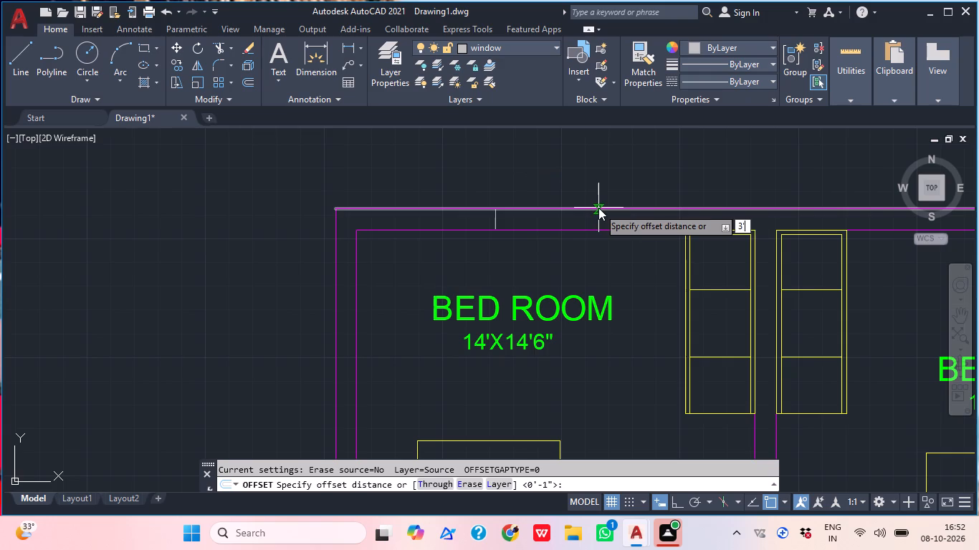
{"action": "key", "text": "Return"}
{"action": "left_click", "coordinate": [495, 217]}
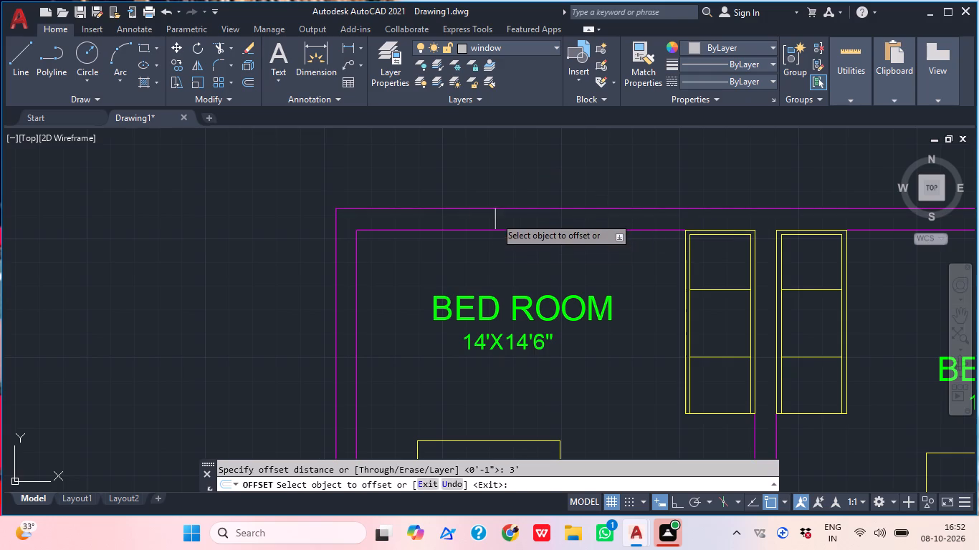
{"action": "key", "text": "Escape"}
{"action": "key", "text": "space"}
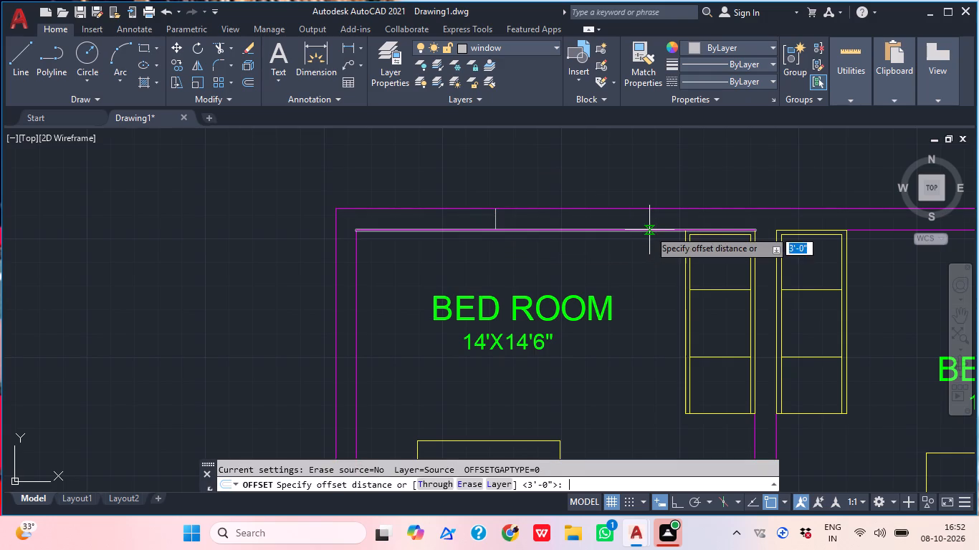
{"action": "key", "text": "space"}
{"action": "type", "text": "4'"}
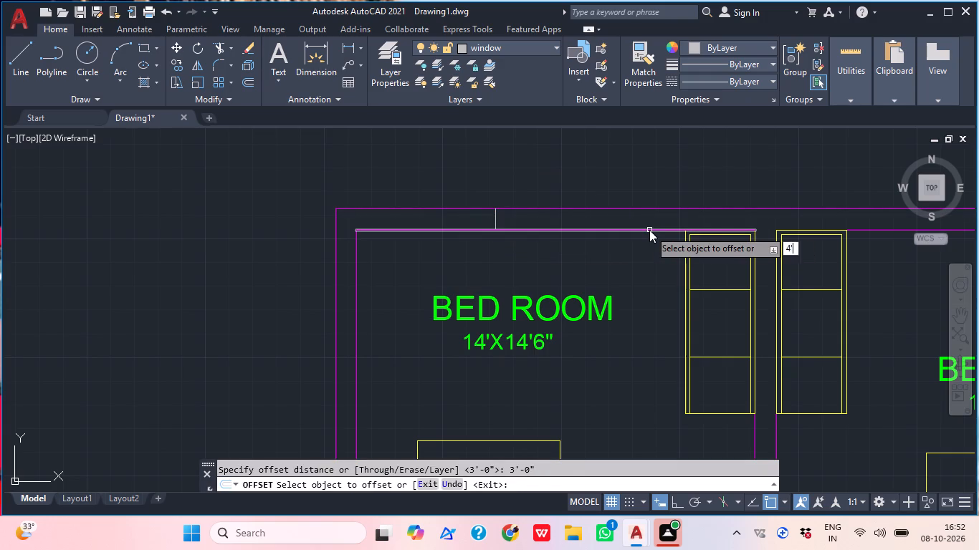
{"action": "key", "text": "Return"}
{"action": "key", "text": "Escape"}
Offset the short window line by 4' along the top wall, toward the wardrobes.
{"action": "type", "text": "O"}
{"action": "key", "text": "space"}
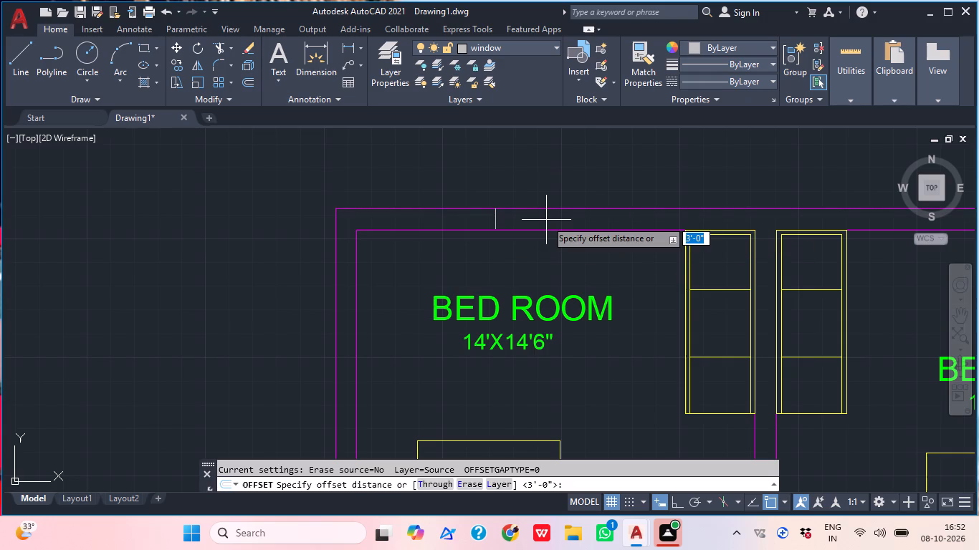
{"action": "type", "text": "4'"}
{"action": "key", "text": "Return"}
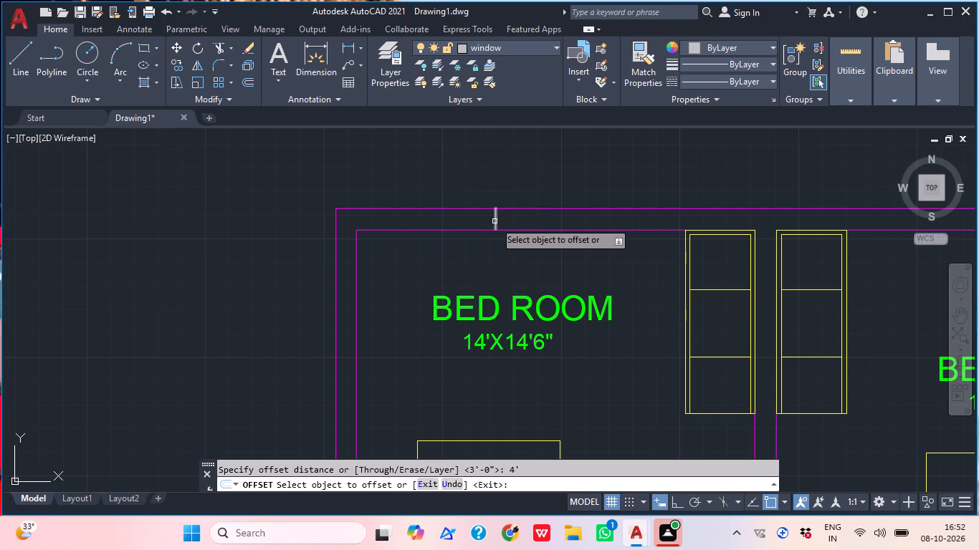
{"action": "left_click", "coordinate": [495, 220]}
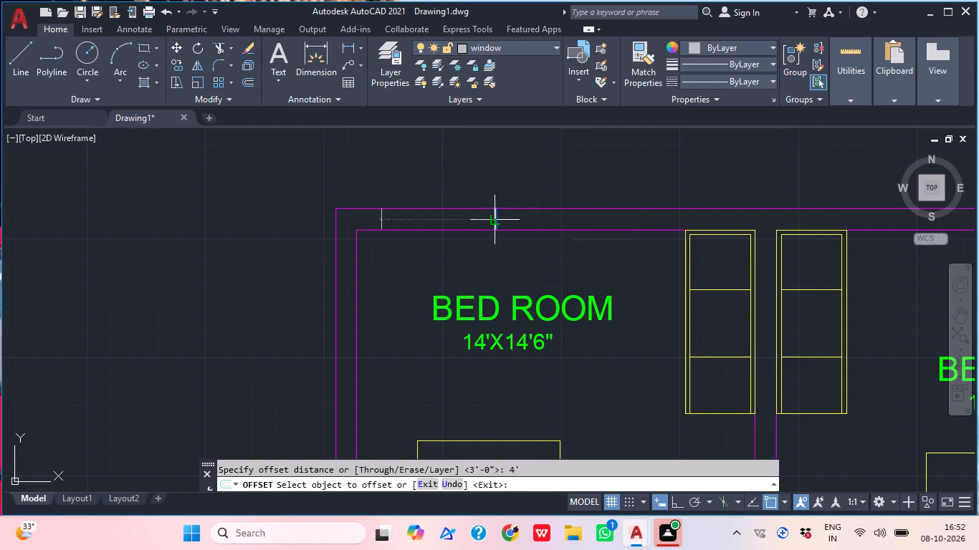
{"action": "left_click", "coordinate": [592, 221]}
{"action": "key", "text": "Escape"}
Draw a line joining the midpoints of the two short window lines in the upper-left bedroom's top wall.
{"action": "type", "text": "L"}
{"action": "key", "text": "space"}
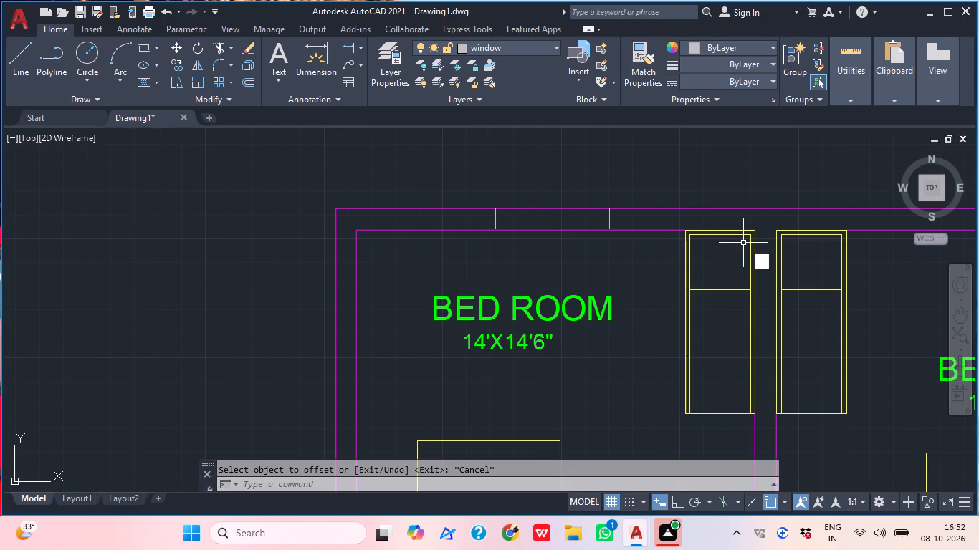
{"action": "left_click", "coordinate": [611, 223]}
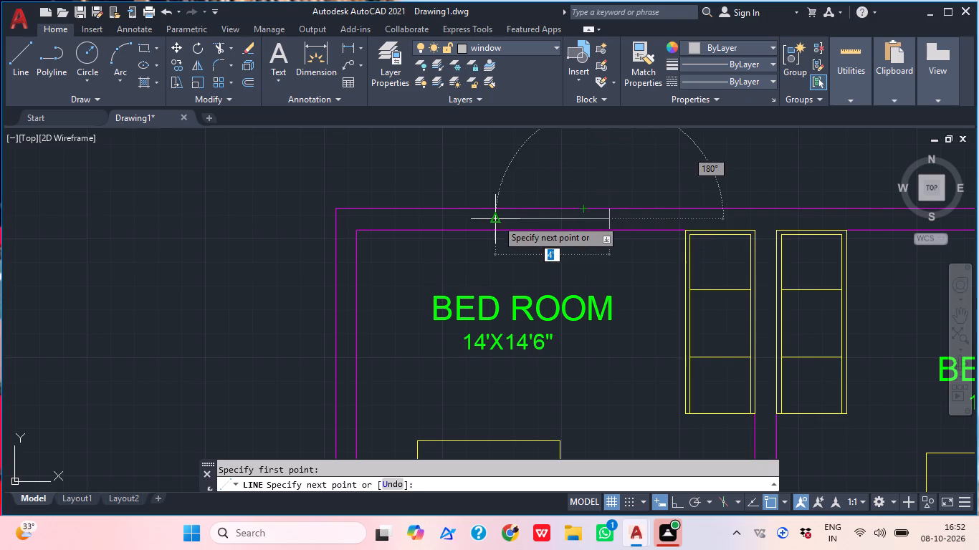
{"action": "left_click", "coordinate": [497, 219]}
{"action": "key", "text": "Escape"}
Copy the upper-left bedroom's window about 15'-11" straight along the top wall into the upper-right bedroom.
{"action": "scroll", "coordinate": [621, 261], "scroll_direction": "down", "scroll_amount": 1}
{"action": "middle_click_drag", "start_coordinate": [571, 262], "coordinate": [453, 256]}
{"action": "scroll", "coordinate": [453, 256], "scroll_direction": "down", "scroll_amount": 1}
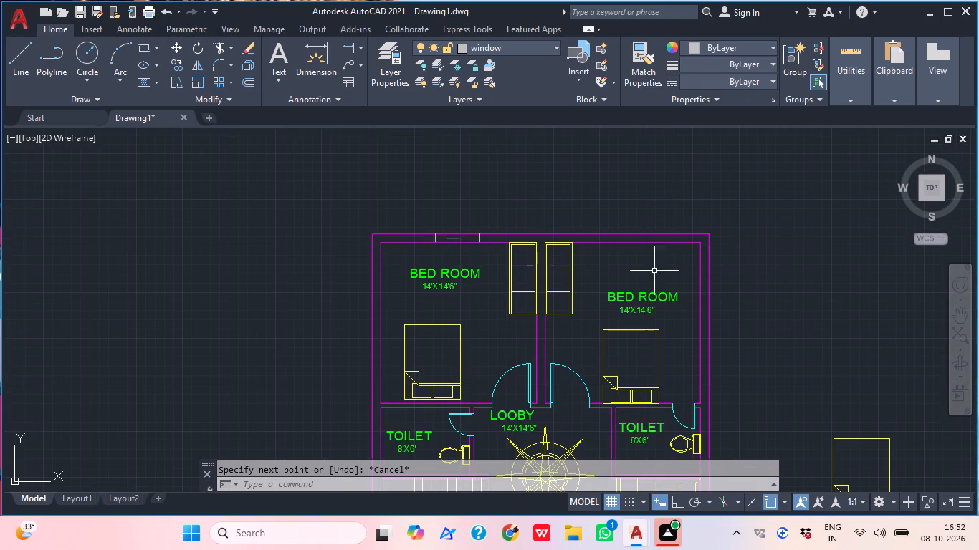
{"action": "middle_click", "coordinate": [615, 281]}
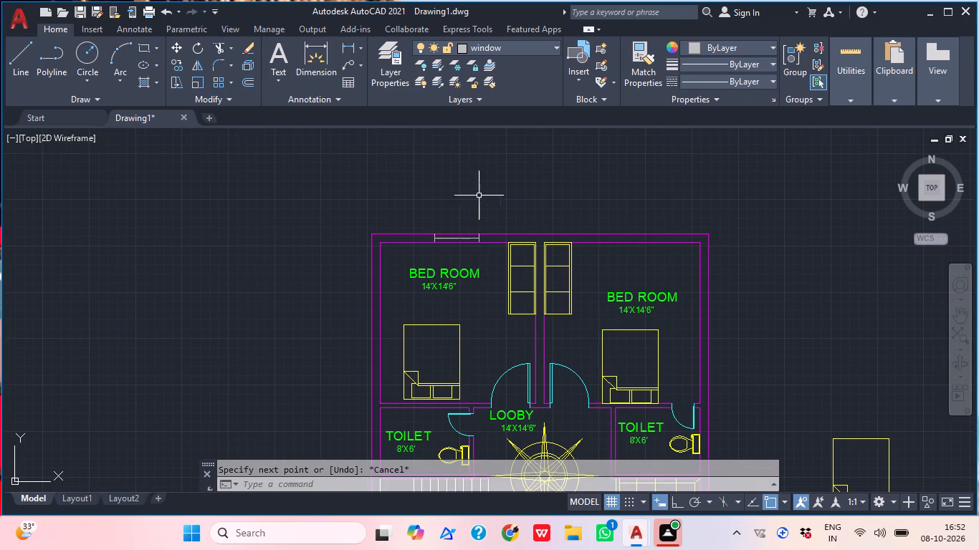
{"action": "scroll", "coordinate": [414, 269], "scroll_direction": "up", "scroll_amount": 3}
{"action": "middle_click_drag", "start_coordinate": [692, 169], "coordinate": [596, 328]}
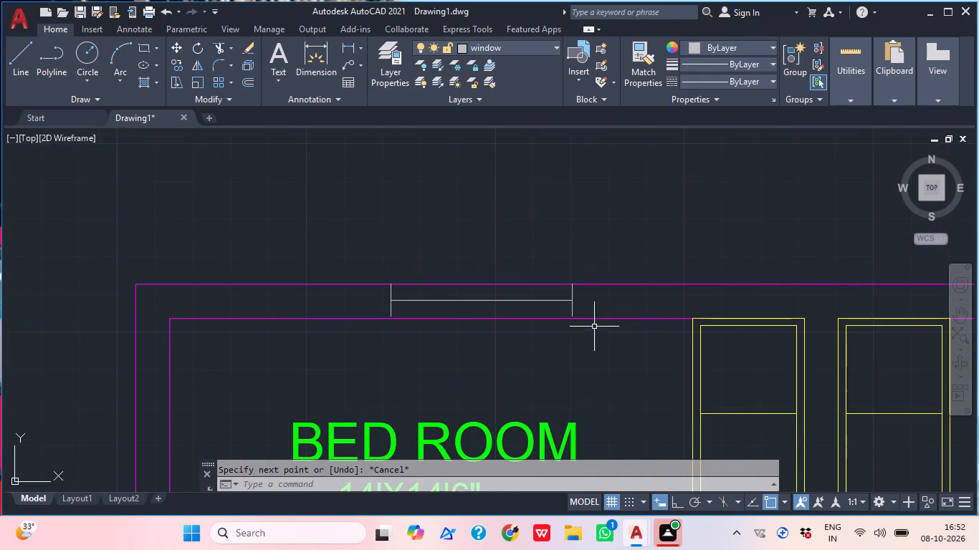
{"action": "left_click", "coordinate": [578, 307]}
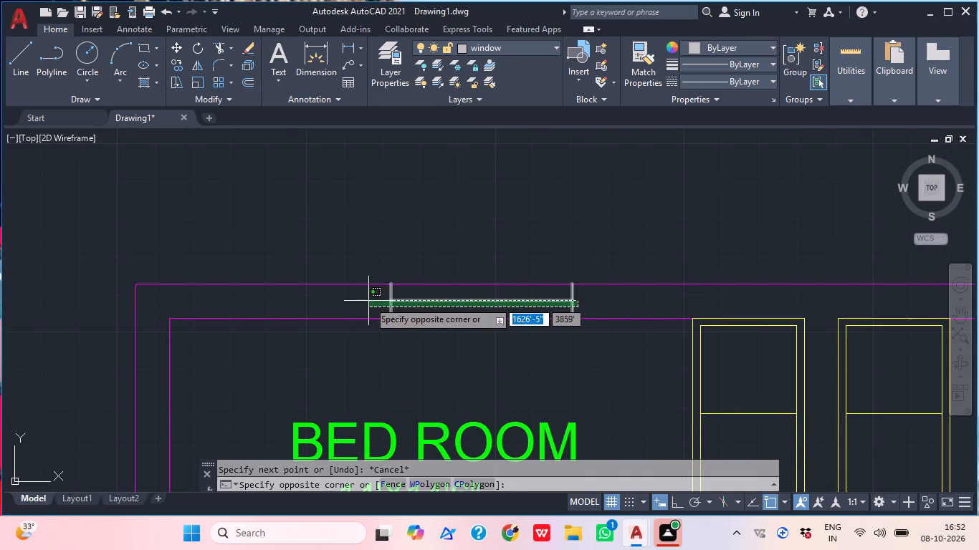
{"action": "left_click", "coordinate": [368, 301]}
{"action": "type", "text": "CO"}
{"action": "key", "text": "space"}
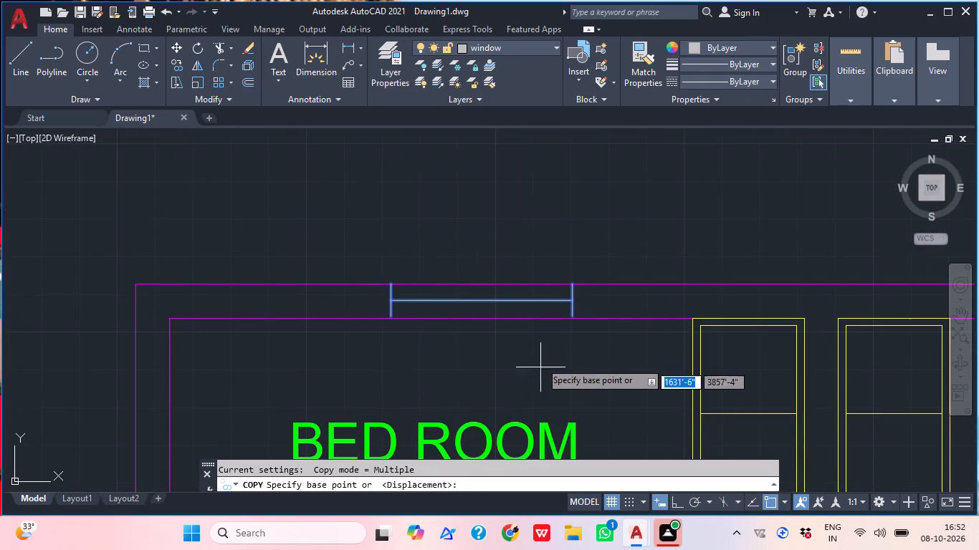
{"action": "left_click", "coordinate": [383, 317]}
{"action": "scroll", "coordinate": [397, 304], "scroll_direction": "down", "scroll_amount": 2}
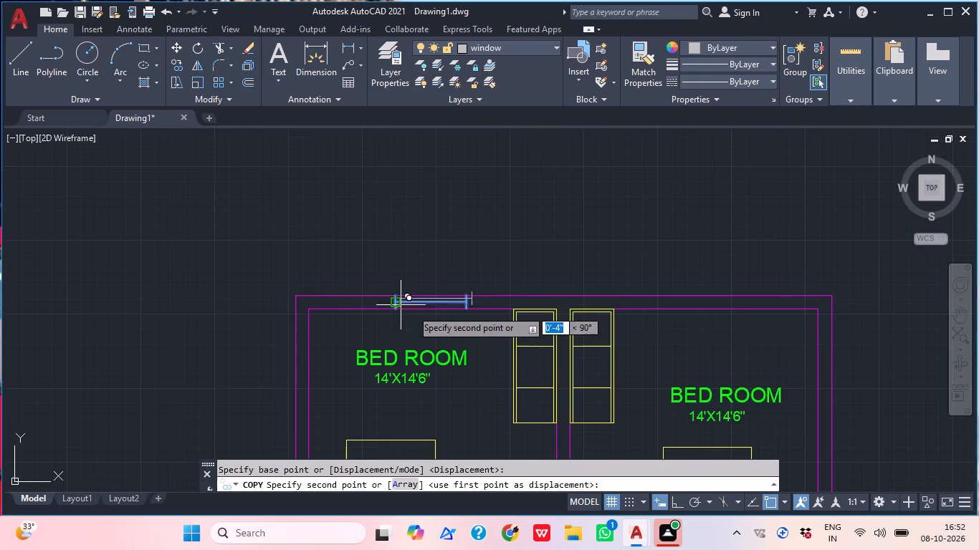
{"action": "scroll", "coordinate": [645, 312], "scroll_direction": "up", "scroll_amount": 3}
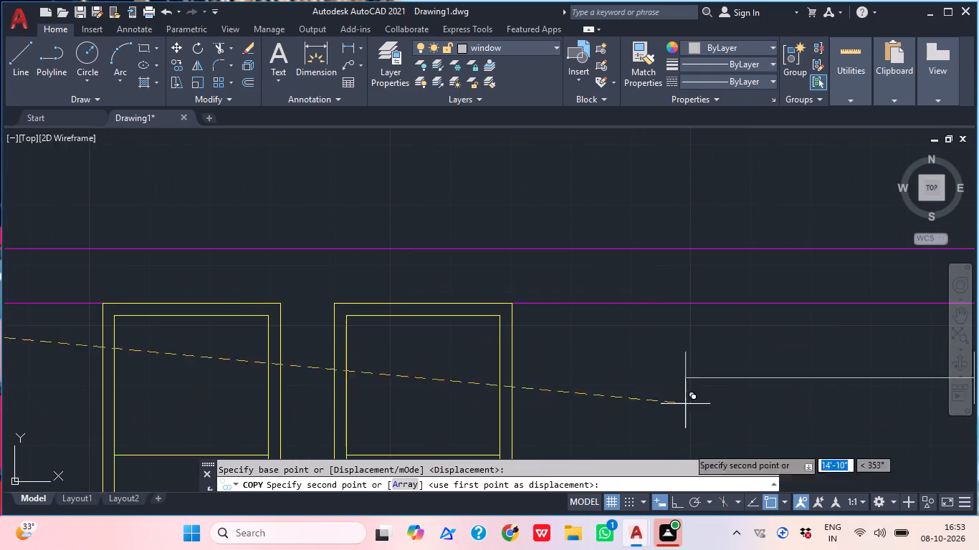
{"action": "left_click", "coordinate": [674, 503]}
{"action": "middle_click_drag", "start_coordinate": [669, 314], "coordinate": [530, 322]}
{"action": "scroll", "coordinate": [662, 314], "scroll_direction": "down", "scroll_amount": 1}
{"action": "scroll", "coordinate": [548, 327], "scroll_direction": "down", "scroll_amount": 1}
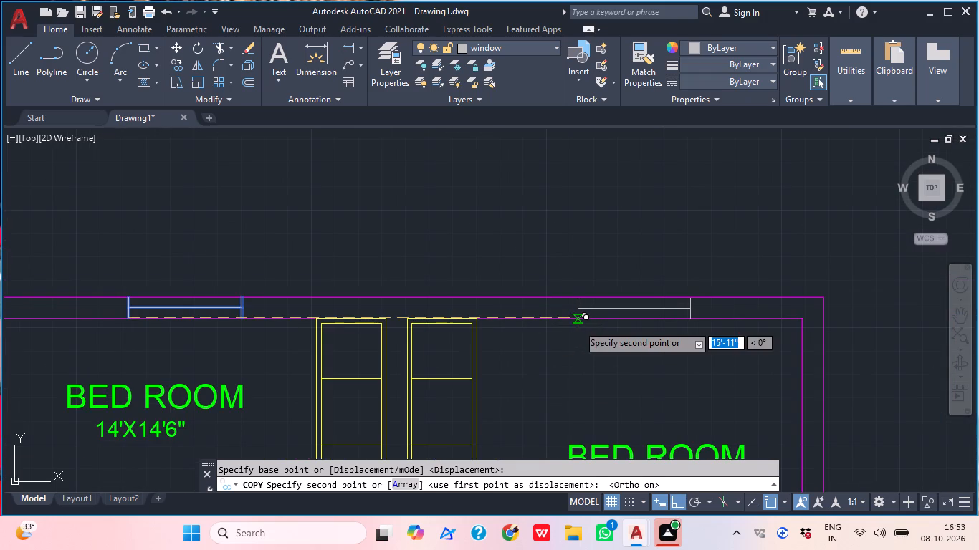
{"action": "left_click", "coordinate": [578, 324]}
Place another copy of the window in the living room's bottom outer wall, between the partition wall and the entrance door.
{"action": "scroll", "coordinate": [623, 384], "scroll_direction": "down", "scroll_amount": 1}
{"action": "middle_click_drag", "start_coordinate": [623, 380], "coordinate": [622, 262]}
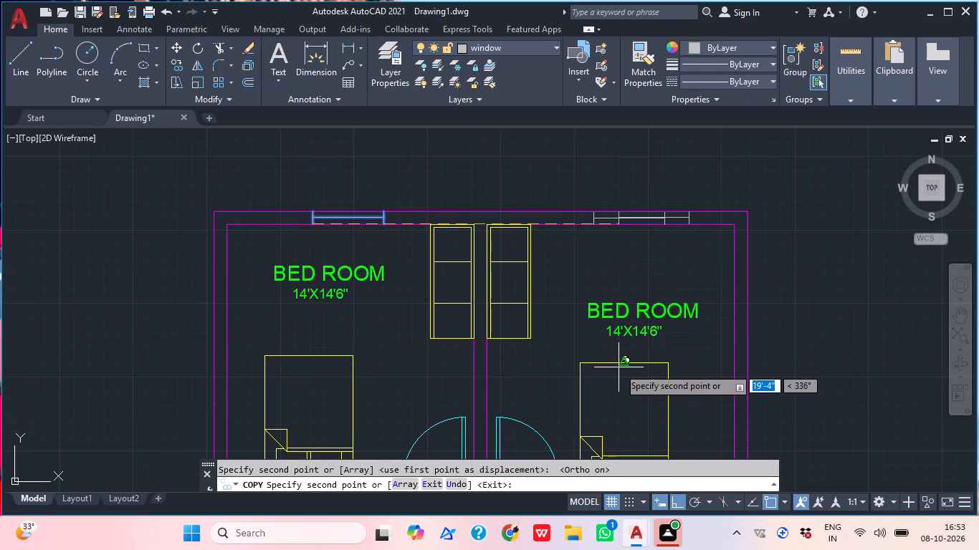
{"action": "scroll", "coordinate": [606, 302], "scroll_direction": "down", "scroll_amount": 1}
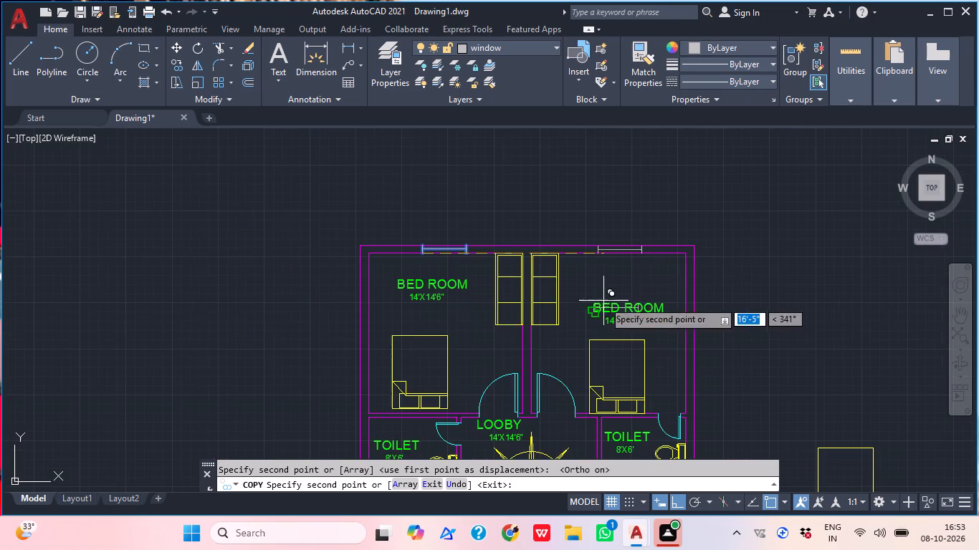
{"action": "left_click", "coordinate": [676, 498]}
{"action": "scroll", "coordinate": [666, 386], "scroll_direction": "down", "scroll_amount": 3}
{"action": "scroll", "coordinate": [666, 386], "scroll_direction": "up", "scroll_amount": 1}
{"action": "scroll", "coordinate": [666, 386], "scroll_direction": "down", "scroll_amount": 1}
{"action": "middle_click_drag", "start_coordinate": [653, 417], "coordinate": [657, 307]}
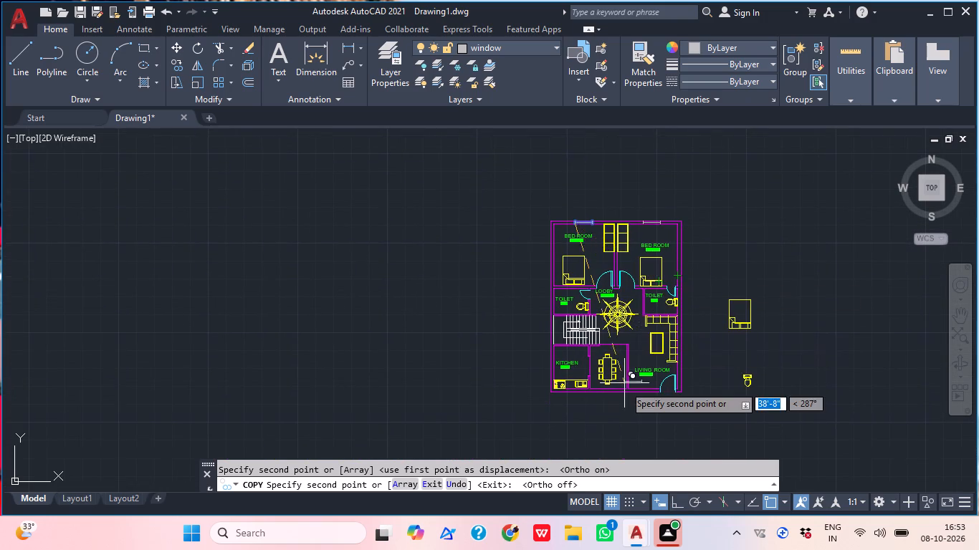
{"action": "scroll", "coordinate": [622, 387], "scroll_direction": "up", "scroll_amount": 4}
{"action": "middle_click_drag", "start_coordinate": [639, 405], "coordinate": [634, 353]}
{"action": "scroll", "coordinate": [710, 342], "scroll_direction": "up", "scroll_amount": 1}
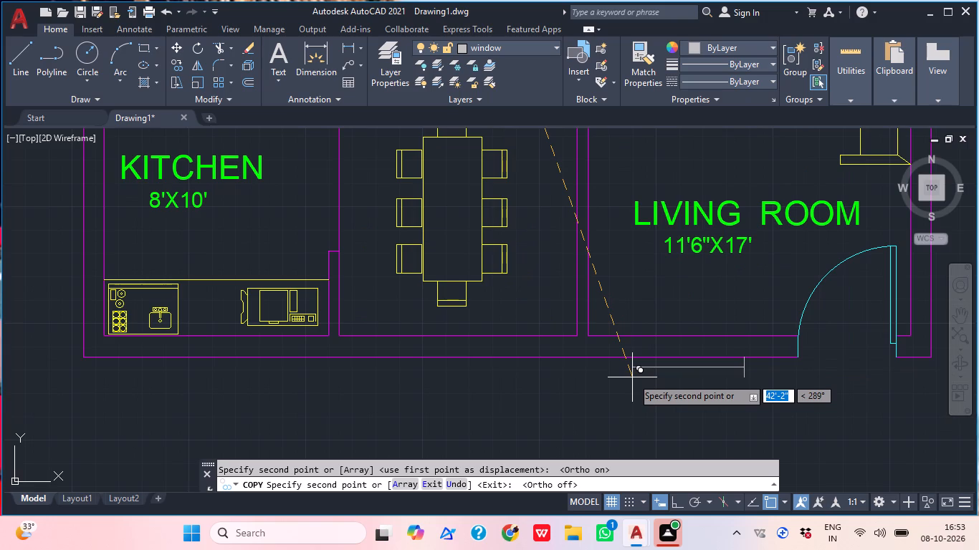
{"action": "scroll", "coordinate": [637, 344], "scroll_direction": "up", "scroll_amount": 2}
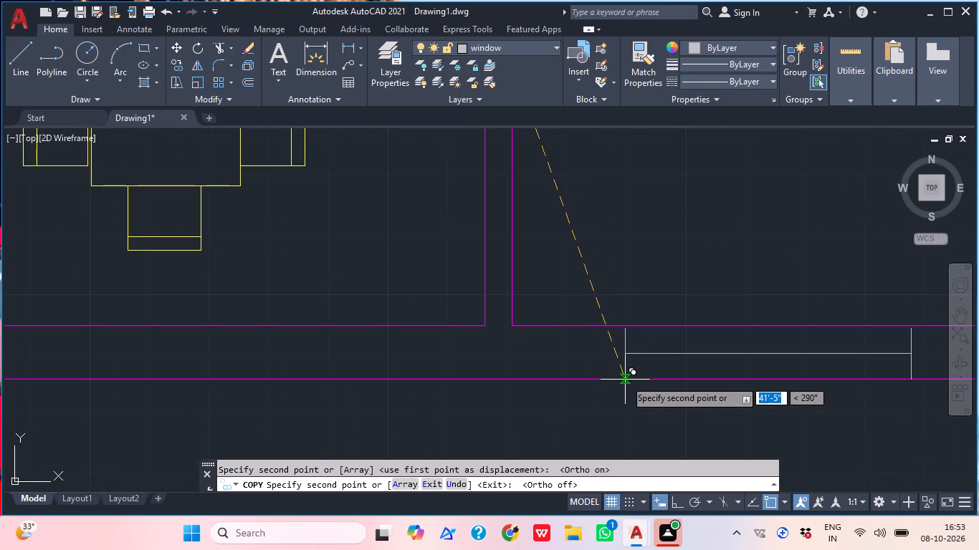
{"action": "scroll", "coordinate": [625, 380], "scroll_direction": "up", "scroll_amount": 2}
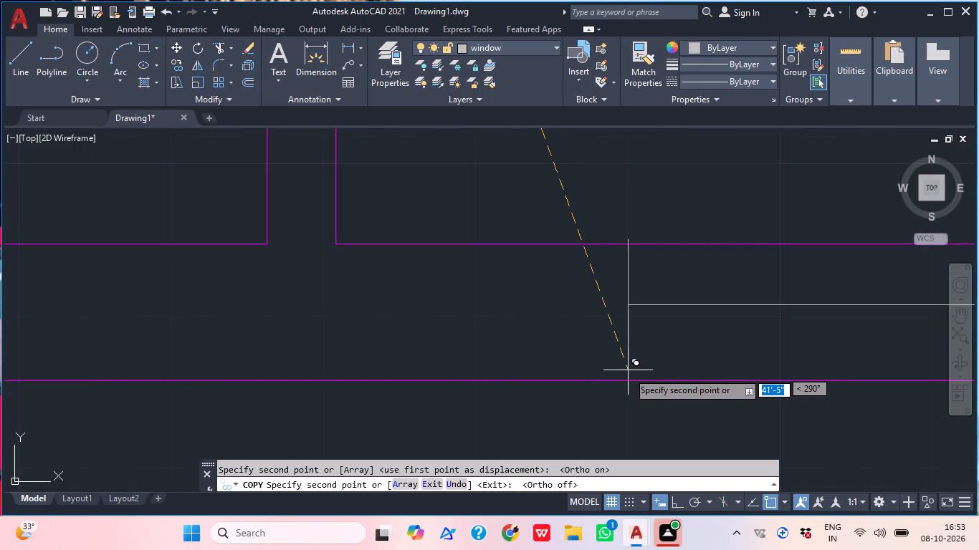
{"action": "left_click", "coordinate": [631, 374]}
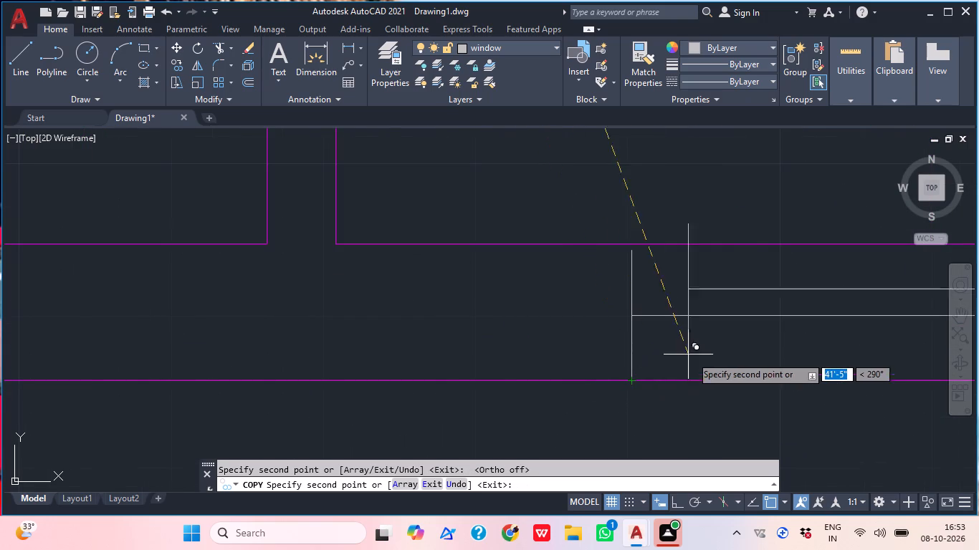
{"action": "key", "text": "Escape"}
Move the living room window by its lower corner nearest the dining area onto the outer wall line.
{"action": "left_click", "coordinate": [641, 316]}
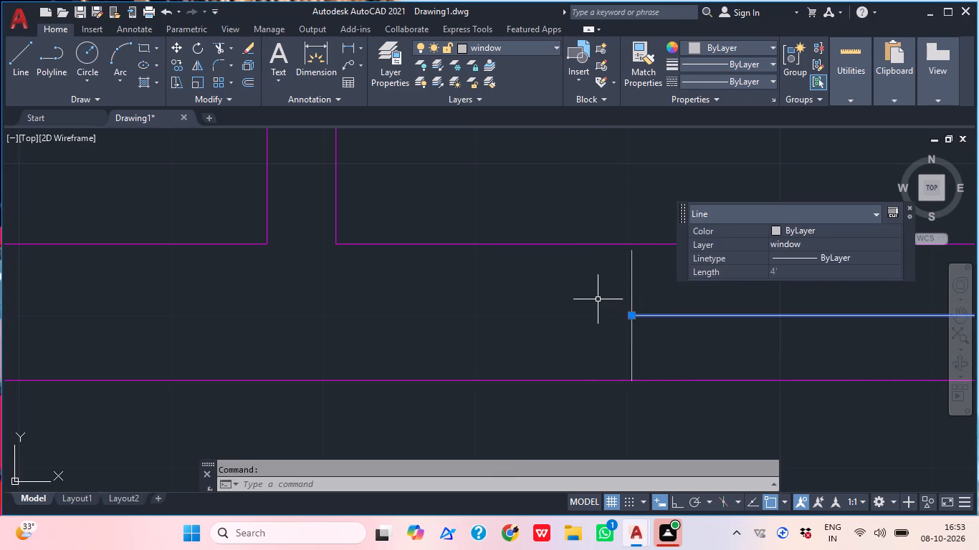
{"action": "key", "text": "Escape"}
{"action": "scroll", "coordinate": [712, 346], "scroll_direction": "down", "scroll_amount": 3}
{"action": "middle_click_drag", "start_coordinate": [706, 356], "coordinate": [664, 371]}
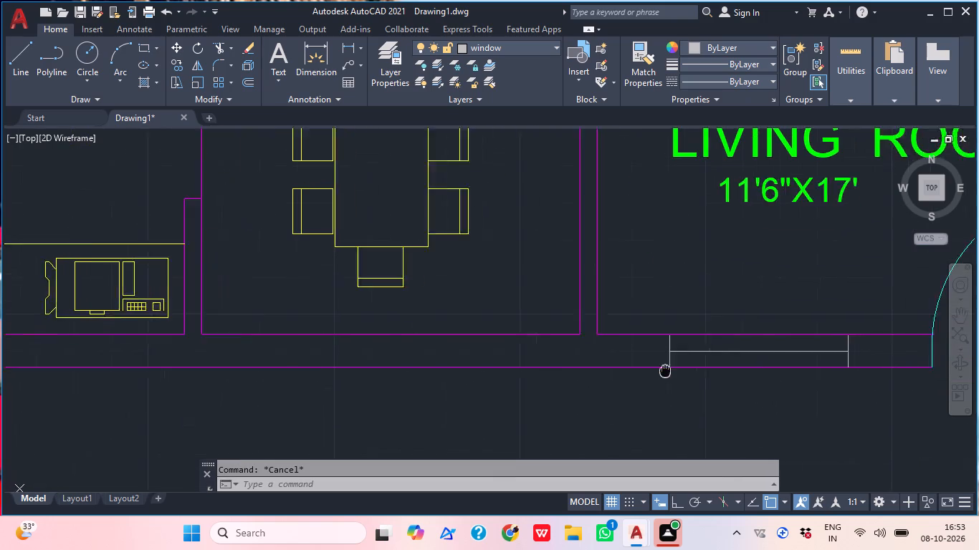
{"action": "middle_click_drag", "start_coordinate": [664, 371], "coordinate": [639, 377]}
{"action": "left_click", "coordinate": [845, 360]}
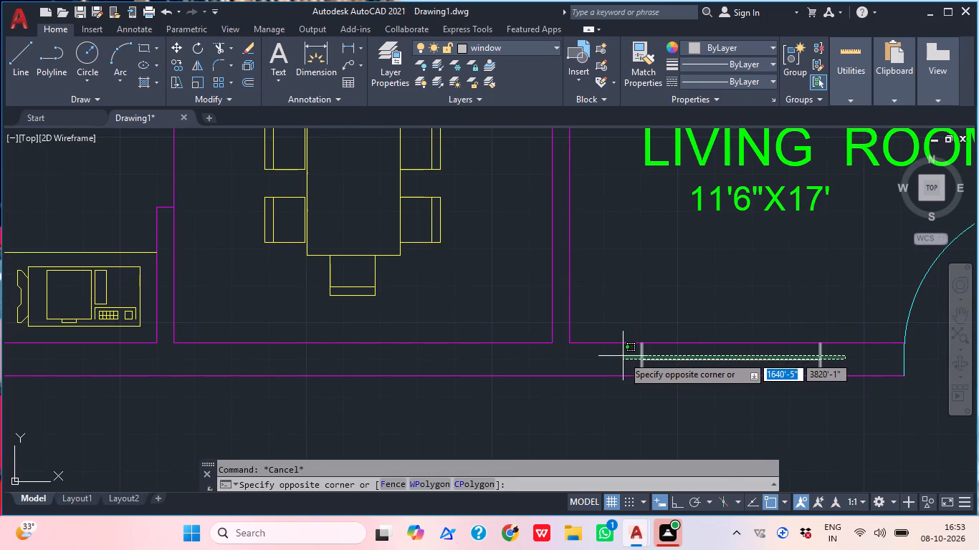
{"action": "left_click", "coordinate": [623, 361]}
{"action": "type", "text": ","}
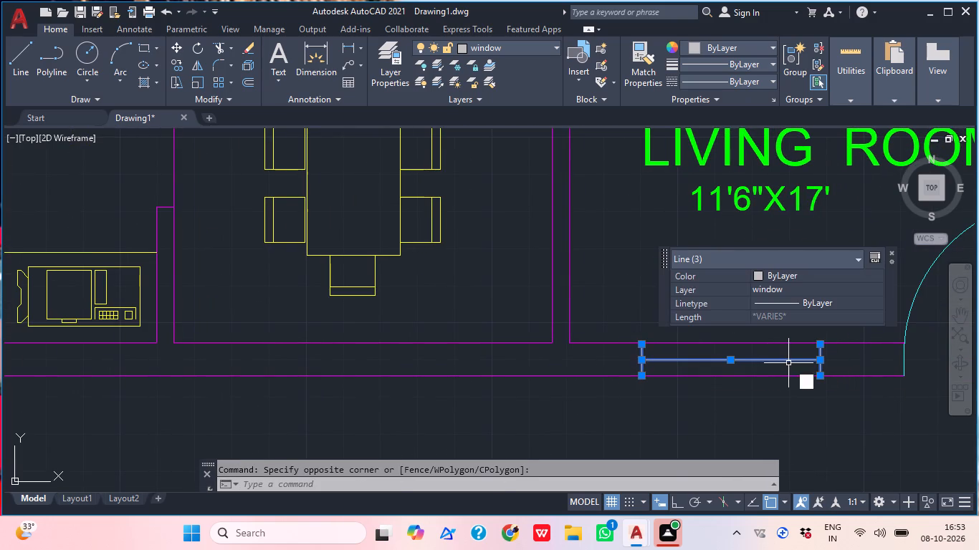
{"action": "key", "text": "space"}
{"action": "key", "text": "BackSpace"}
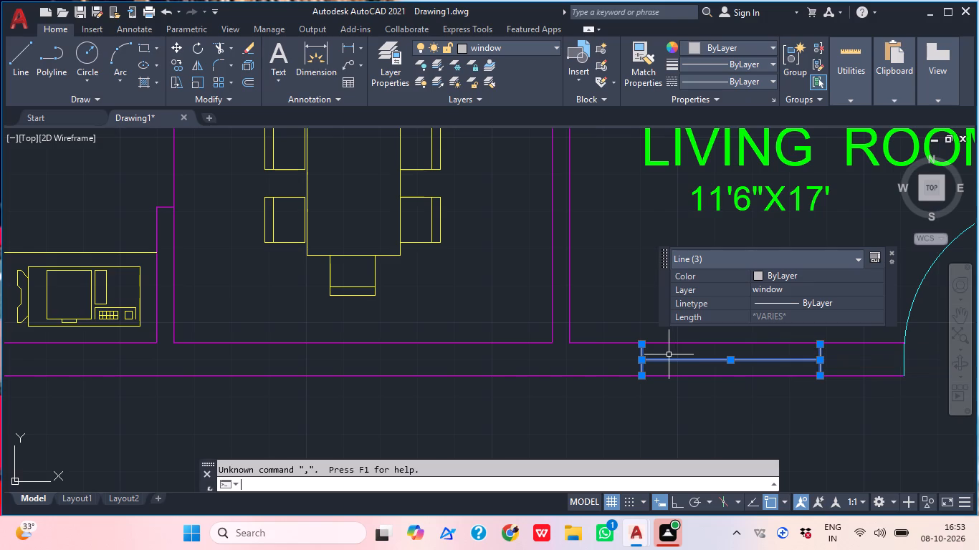
{"action": "type", "text": "M"}
{"action": "key", "text": "space"}
{"action": "scroll", "coordinate": [662, 365], "scroll_direction": "up", "scroll_amount": 2}
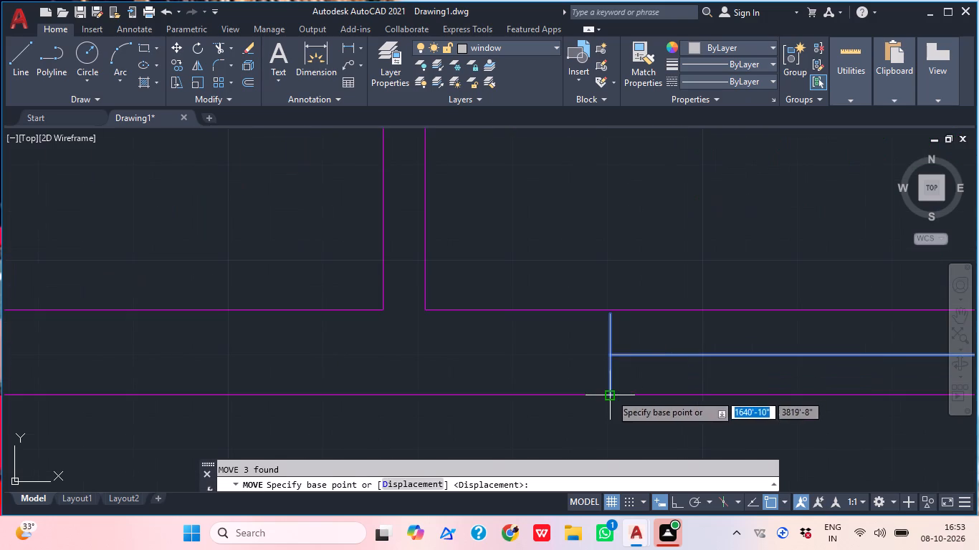
{"action": "scroll", "coordinate": [604, 394], "scroll_direction": "up", "scroll_amount": 4}
{"action": "left_click", "coordinate": [628, 407]}
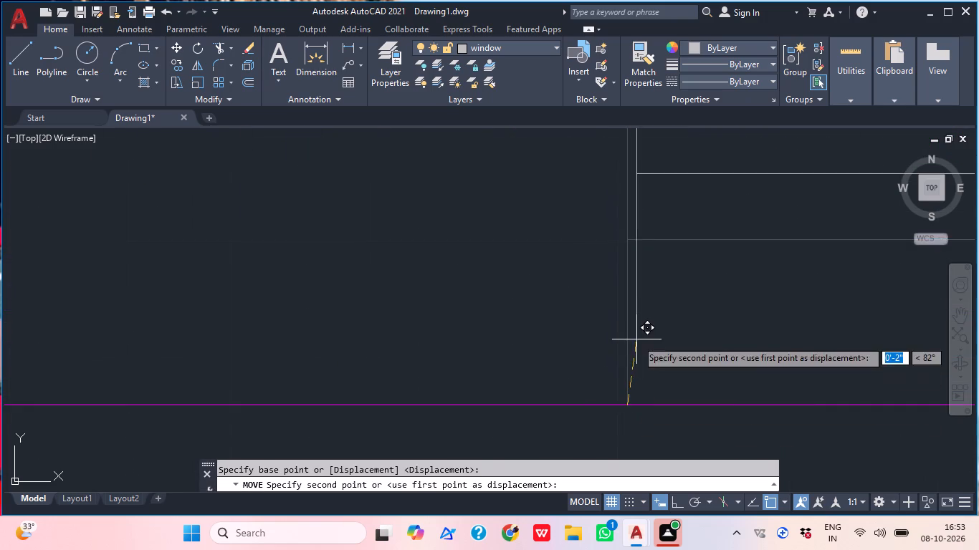
{"action": "left_click", "coordinate": [625, 407]}
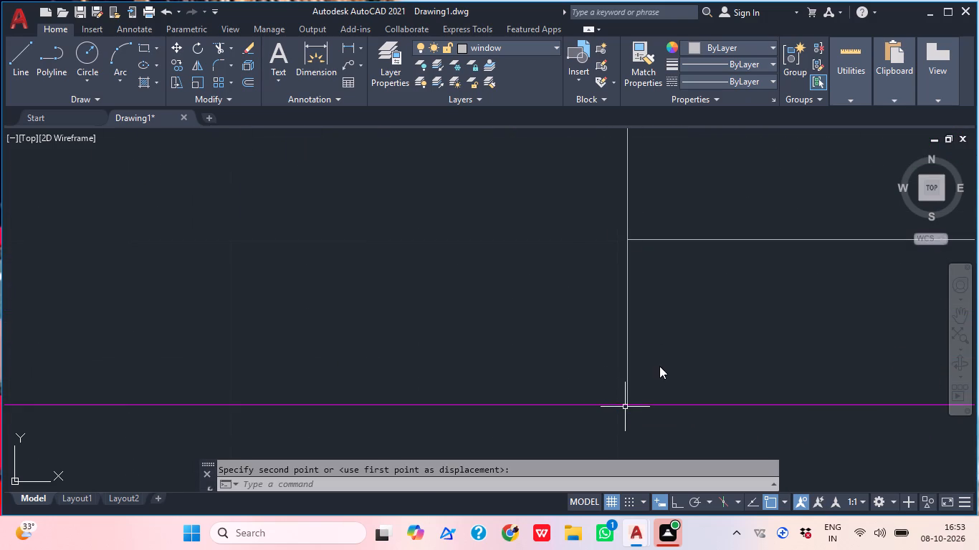
Extend both short end lines of the living room window to the inner wall line.
{"action": "scroll", "coordinate": [659, 366], "scroll_direction": "down", "scroll_amount": 3}
{"action": "key", "text": "grave"}
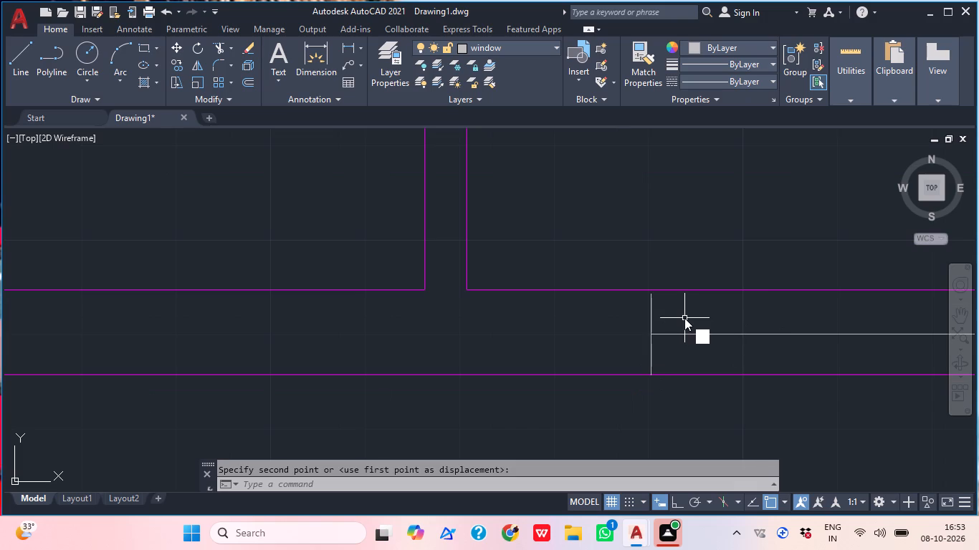
{"action": "key", "text": "Escape"}
{"action": "type", "text": "EX"}
{"action": "key", "text": "space"}
{"action": "left_click", "coordinate": [684, 318]}
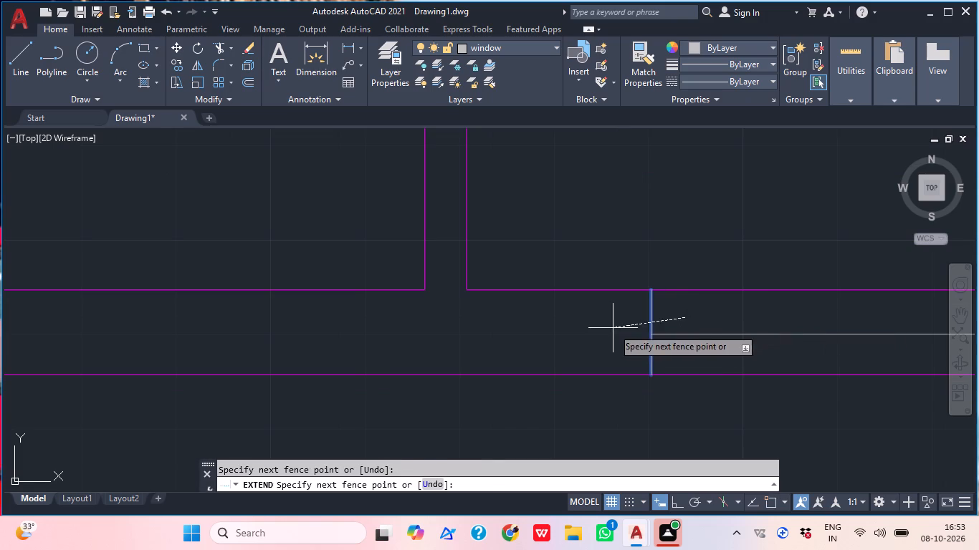
{"action": "left_click", "coordinate": [613, 328]}
{"action": "scroll", "coordinate": [624, 332], "scroll_direction": "down", "scroll_amount": 2}
{"action": "middle_click_drag", "start_coordinate": [797, 310], "coordinate": [708, 341]}
{"action": "scroll", "coordinate": [733, 365], "scroll_direction": "up", "scroll_amount": 2}
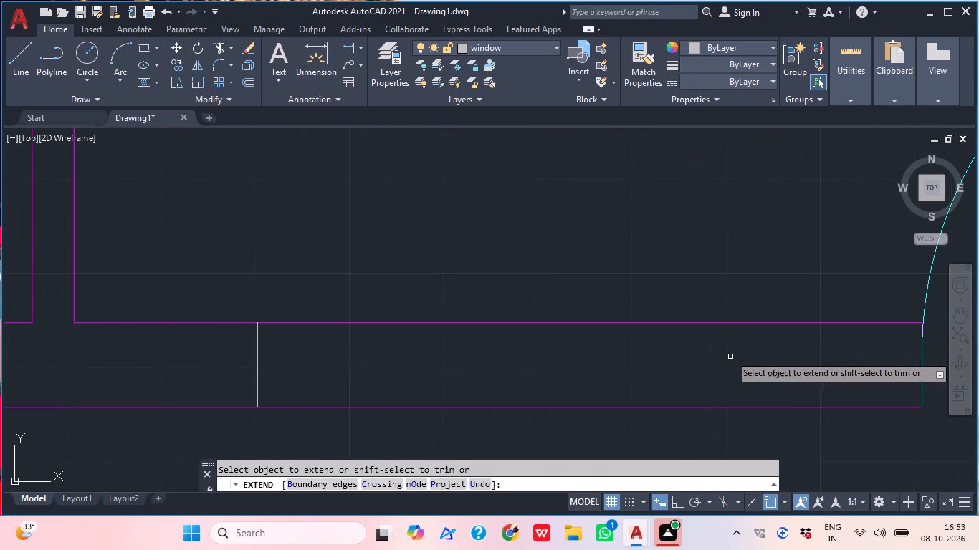
{"action": "left_click", "coordinate": [728, 344]}
{"action": "left_click", "coordinate": [679, 344]}
{"action": "key", "text": "Escape"}
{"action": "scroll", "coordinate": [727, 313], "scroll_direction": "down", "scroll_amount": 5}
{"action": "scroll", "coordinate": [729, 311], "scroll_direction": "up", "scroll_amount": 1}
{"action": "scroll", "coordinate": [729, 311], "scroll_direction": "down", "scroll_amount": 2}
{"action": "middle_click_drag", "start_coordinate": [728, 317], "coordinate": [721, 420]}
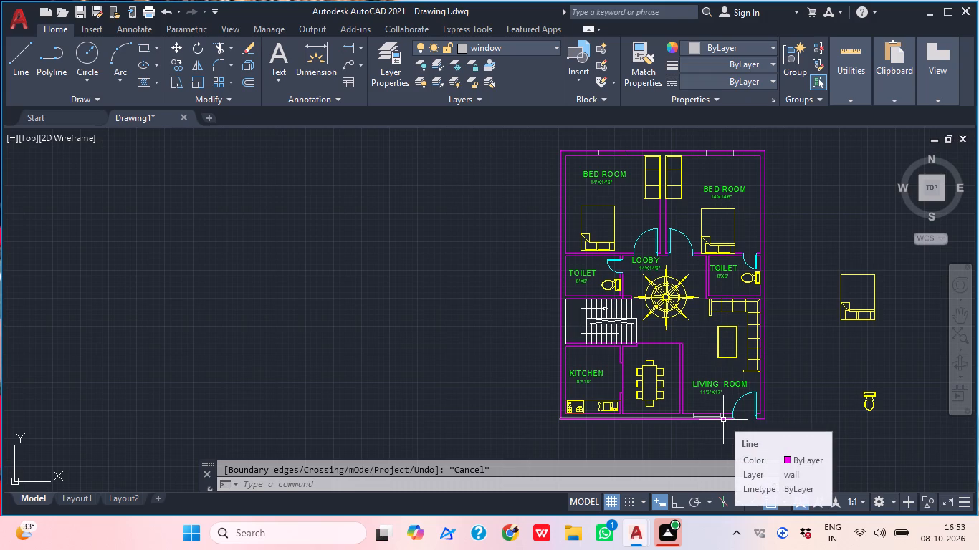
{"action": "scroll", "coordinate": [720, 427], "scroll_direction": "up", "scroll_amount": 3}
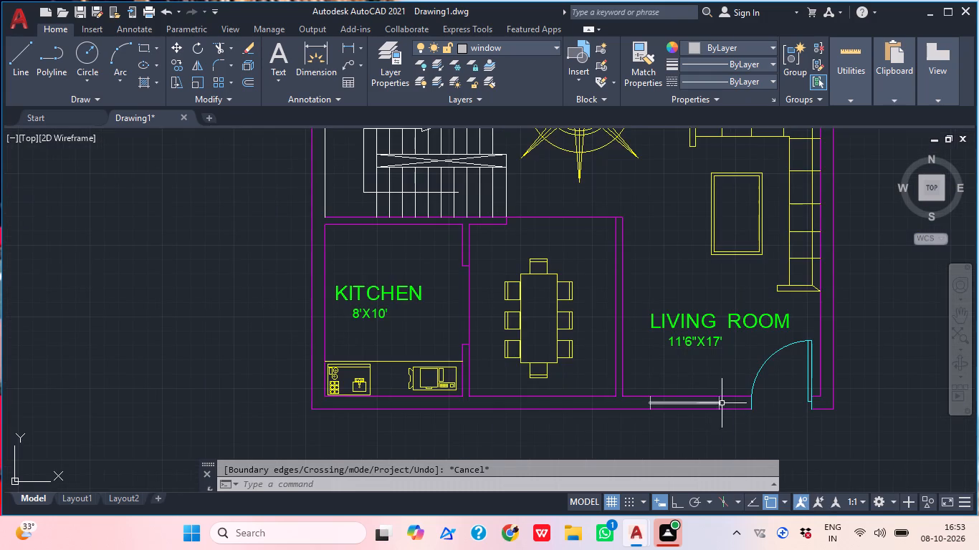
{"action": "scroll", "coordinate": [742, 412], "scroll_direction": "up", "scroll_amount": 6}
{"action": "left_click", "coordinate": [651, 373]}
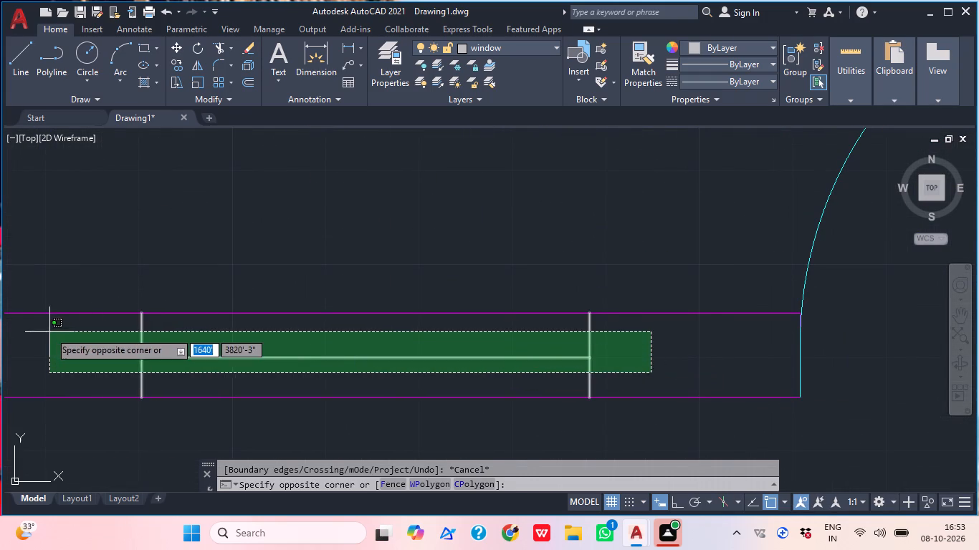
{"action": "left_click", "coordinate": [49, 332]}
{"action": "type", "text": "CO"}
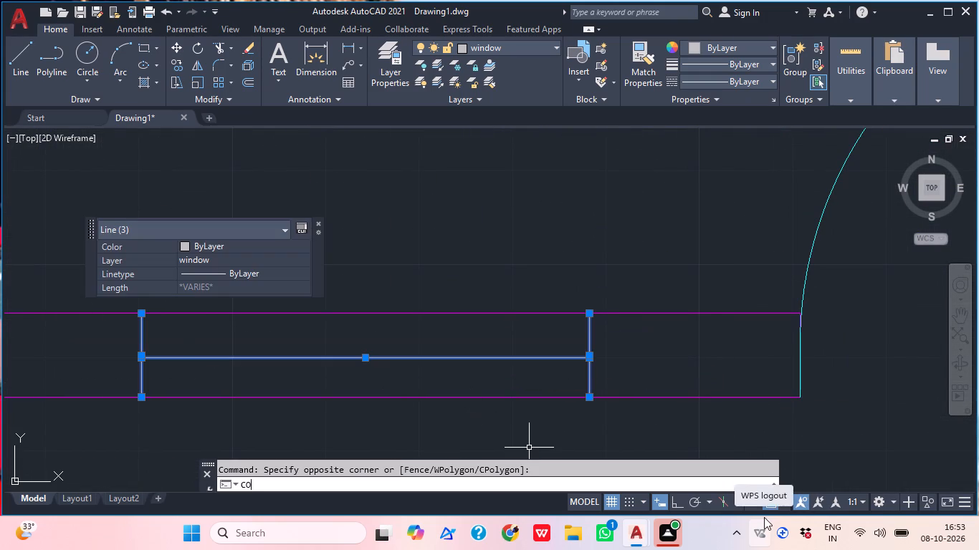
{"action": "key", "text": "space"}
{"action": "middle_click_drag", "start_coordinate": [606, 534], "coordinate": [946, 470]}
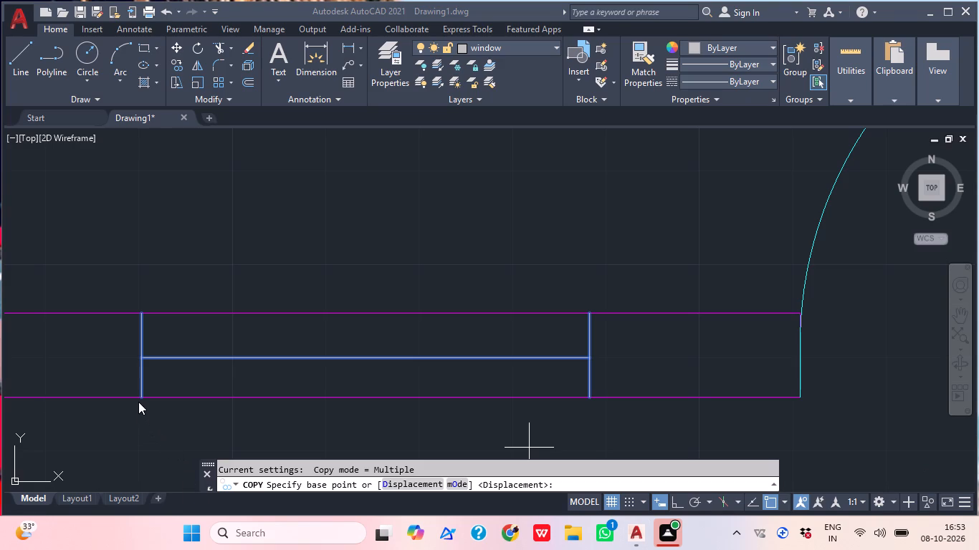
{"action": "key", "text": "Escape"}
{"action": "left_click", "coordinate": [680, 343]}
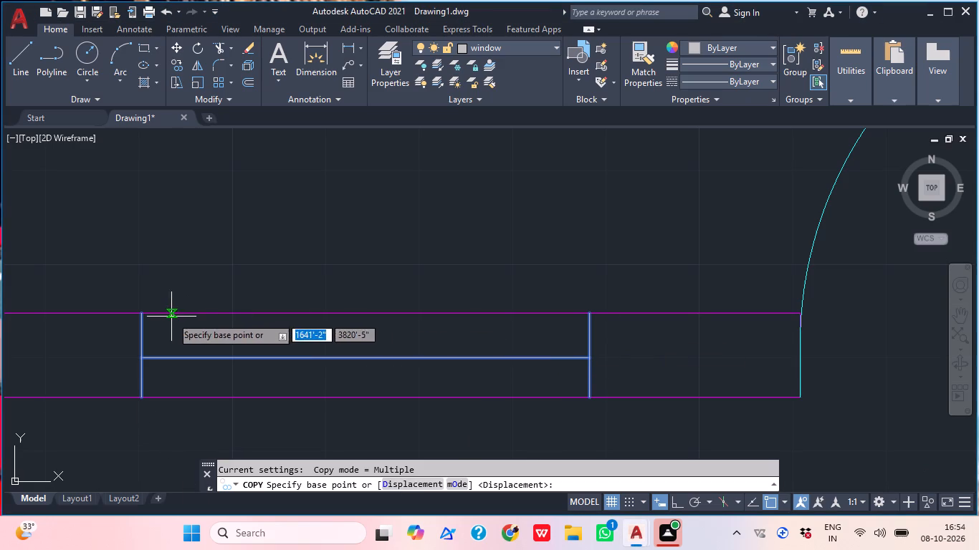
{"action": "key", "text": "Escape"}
Copy the living room window by its lower corner along the outer wall line to below the dining table.
{"action": "left_click", "coordinate": [642, 389]}
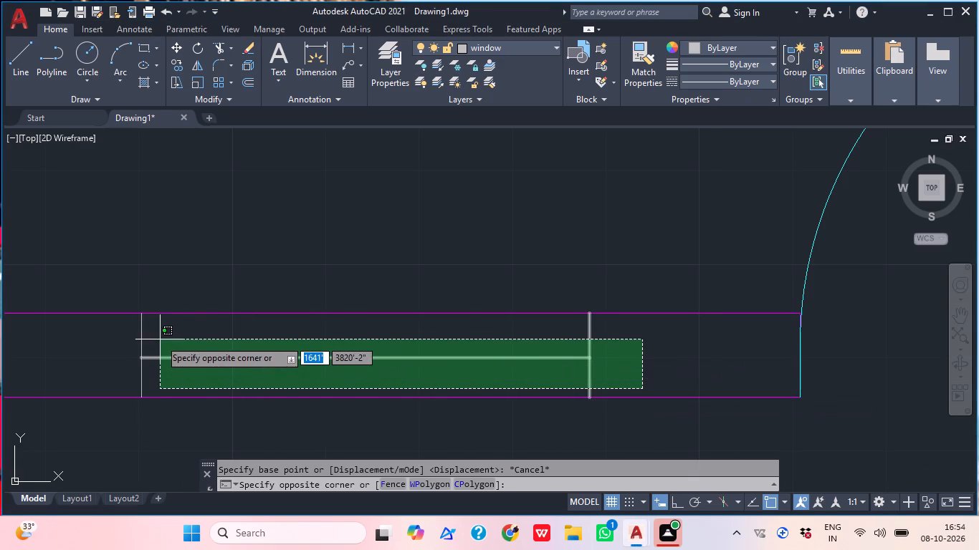
{"action": "left_click", "coordinate": [121, 334]}
{"action": "key", "text": "c"}
{"action": "key", "text": "o"}
{"action": "key", "text": "space"}
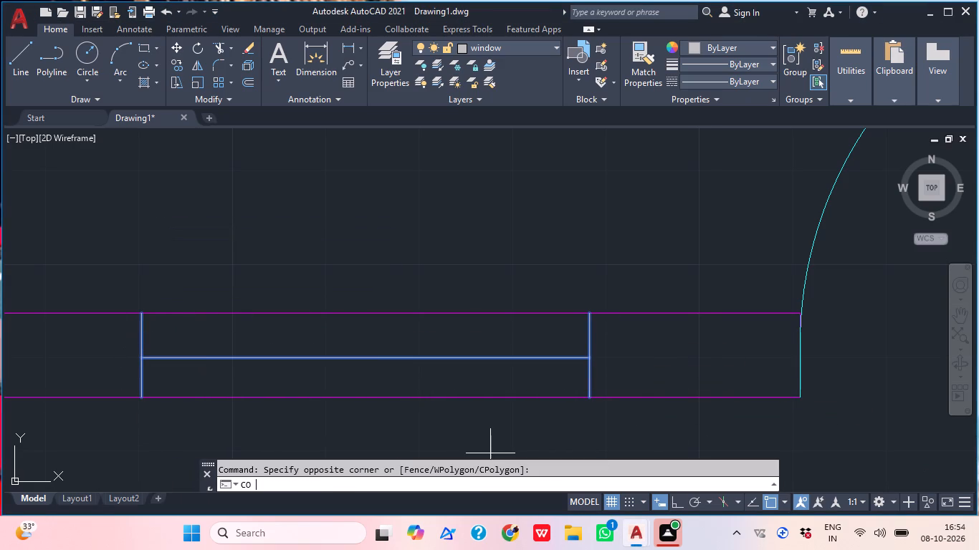
{"action": "left_click", "coordinate": [139, 397]}
{"action": "scroll", "coordinate": [221, 382], "scroll_direction": "down", "scroll_amount": 3}
{"action": "middle_click_drag", "start_coordinate": [337, 365], "coordinate": [568, 345]}
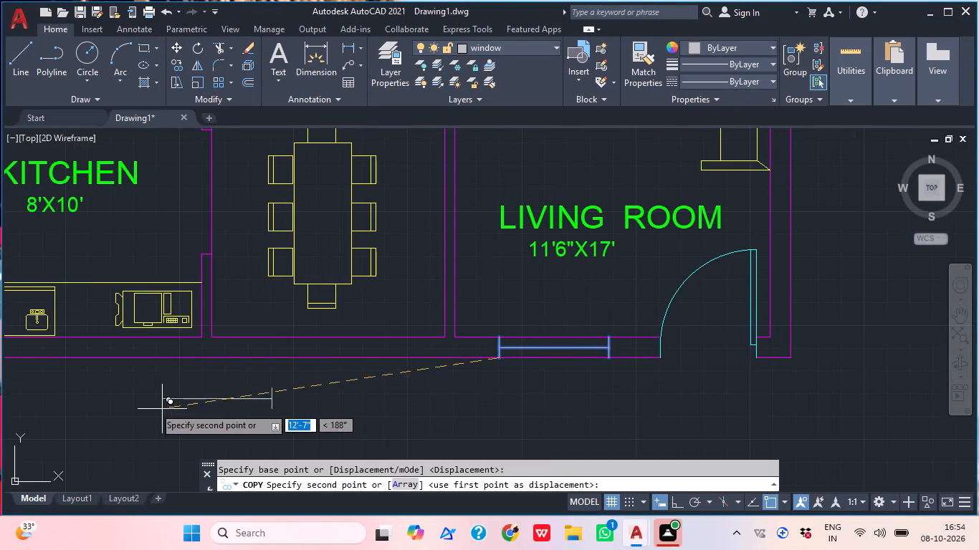
{"action": "left_click", "coordinate": [270, 354]}
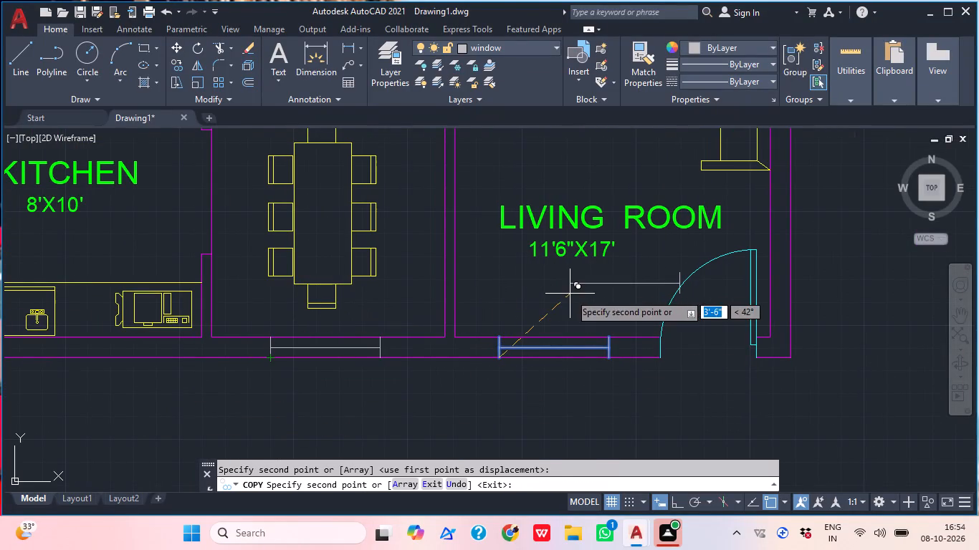
{"action": "key", "text": "Escape"}
Draw a short window end line across the living room's right outer wall, beside the lower end of the sofa.
{"action": "scroll", "coordinate": [570, 294], "scroll_direction": "down", "scroll_amount": 1}
{"action": "middle_click_drag", "start_coordinate": [556, 380], "coordinate": [545, 472]}
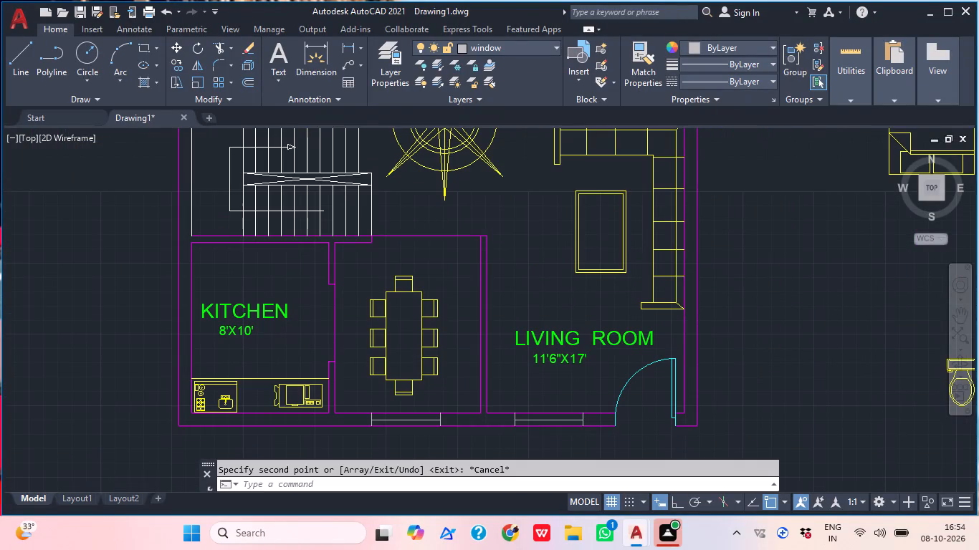
{"action": "scroll", "coordinate": [550, 476], "scroll_direction": "down", "scroll_amount": 1}
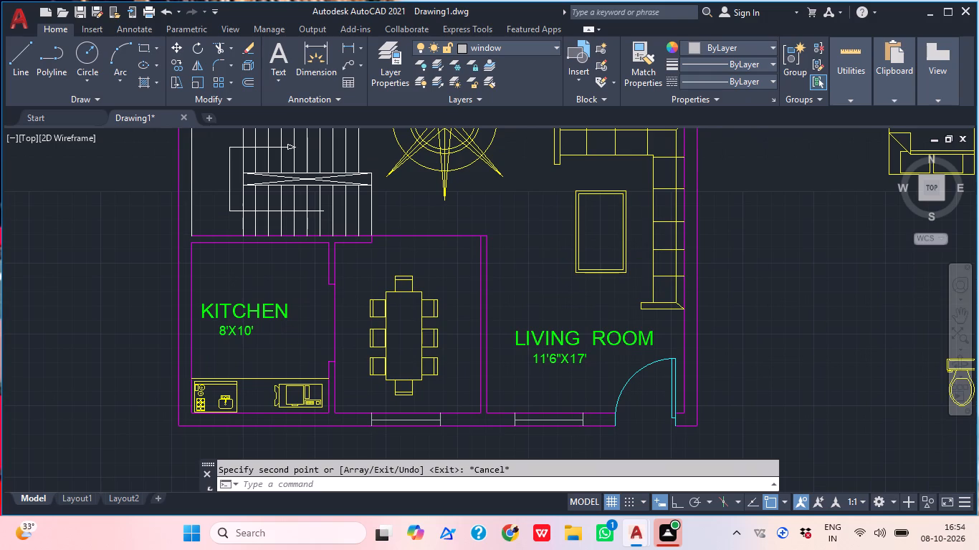
{"action": "middle_click_drag", "start_coordinate": [429, 453], "coordinate": [265, 449]}
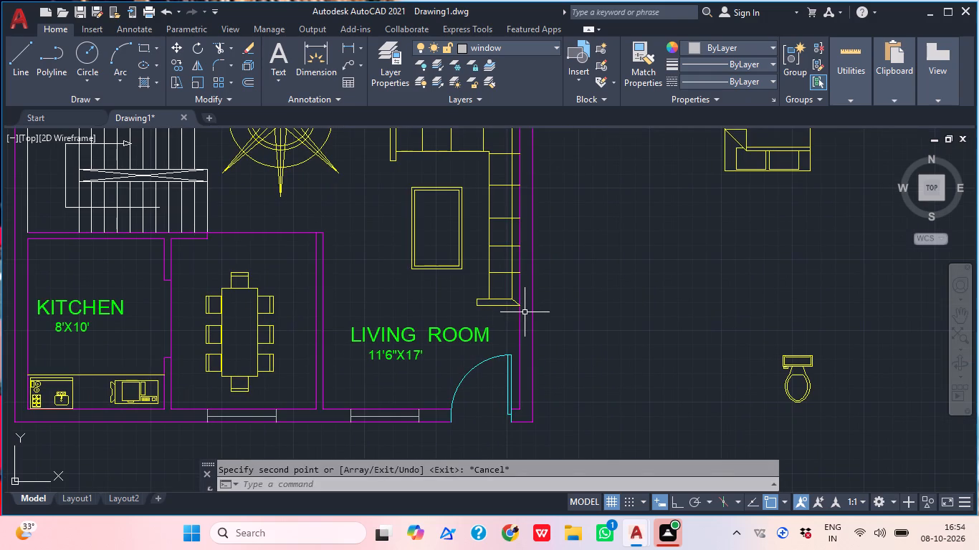
{"action": "scroll", "coordinate": [525, 312], "scroll_direction": "up", "scroll_amount": 1}
{"action": "key", "text": "l"}
{"action": "key", "text": "space"}
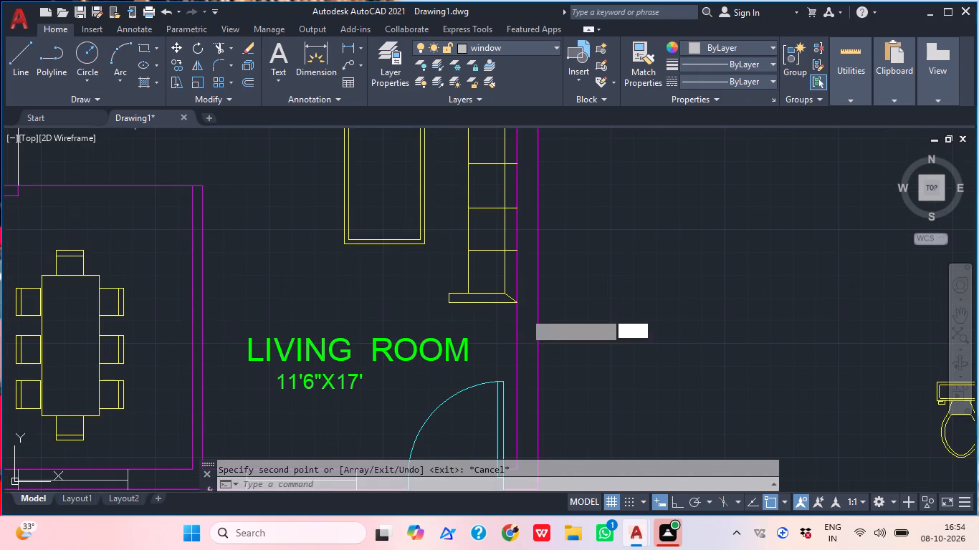
{"action": "scroll", "coordinate": [525, 271], "scroll_direction": "up", "scroll_amount": 3}
{"action": "left_click", "coordinate": [507, 240]}
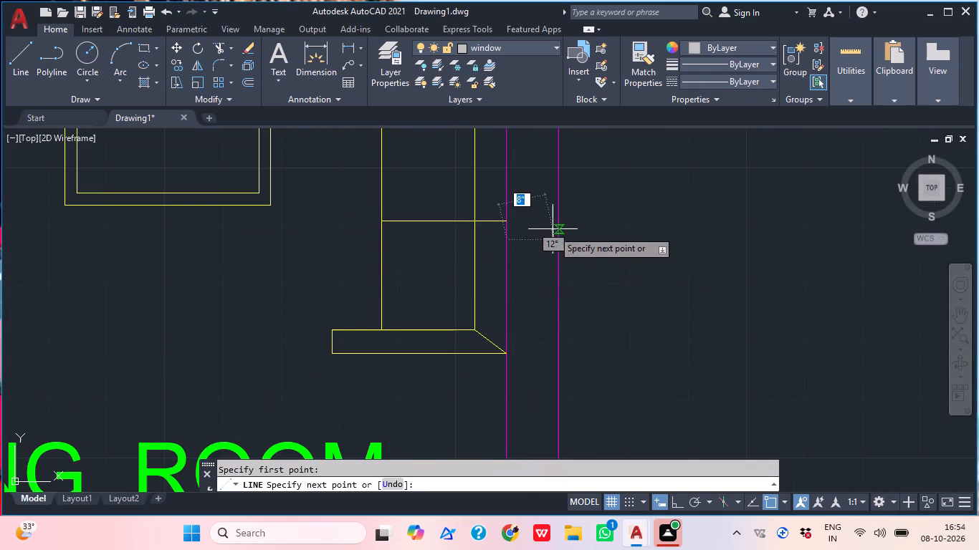
{"action": "left_click", "coordinate": [559, 236]}
{"action": "key", "text": "Escape"}
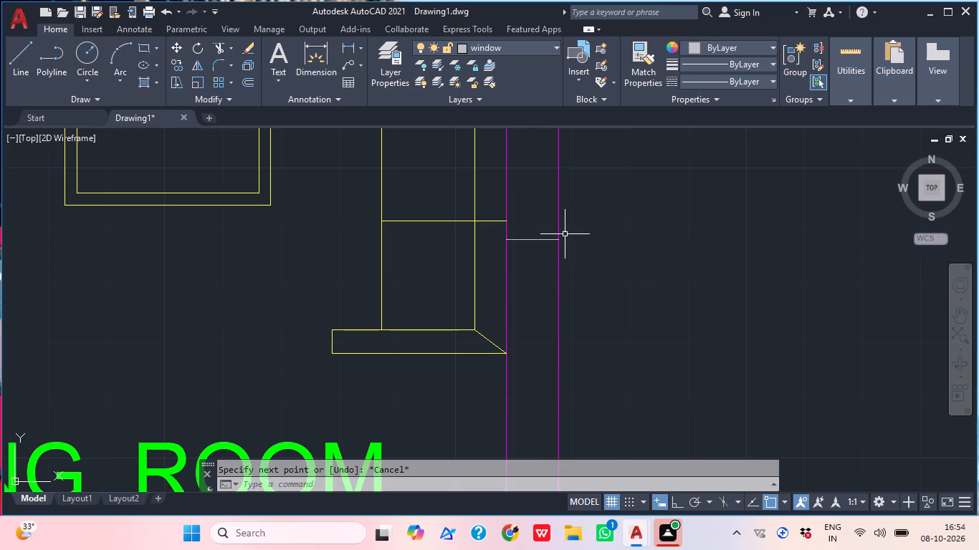
Offset the short end line 4' down the right outer wall to form the window's other end.
{"action": "type", "text": "O"}
{"action": "key", "text": "space"}
{"action": "type", "text": "4'"}
{"action": "key", "text": "Return"}
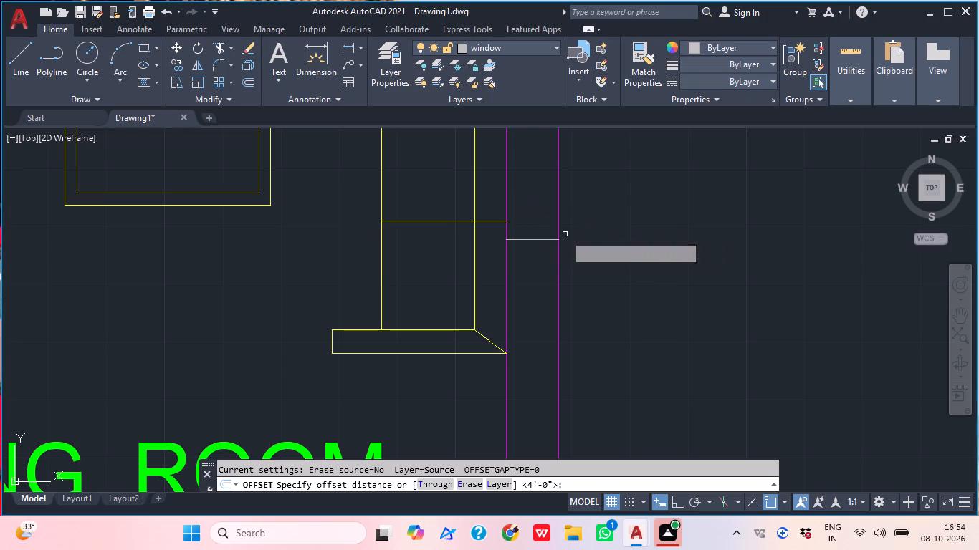
{"action": "left_click", "coordinate": [521, 238]}
{"action": "scroll", "coordinate": [532, 385], "scroll_direction": "down", "scroll_amount": 2}
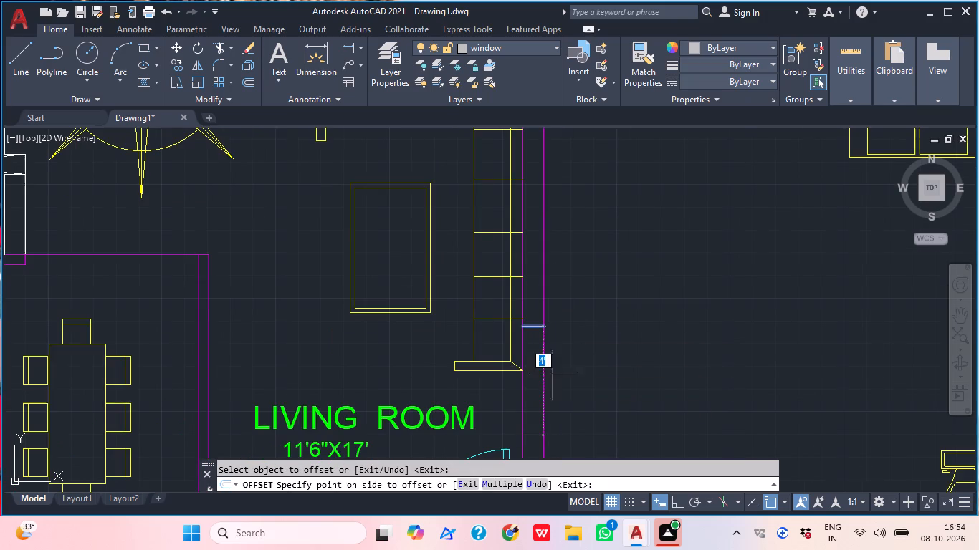
{"action": "left_click", "coordinate": [536, 392]}
{"action": "key", "text": "Escape"}
Draw the window's centre line between the midpoints of the two short end lines in the right outer wall.
{"action": "type", "text": "L"}
{"action": "key", "text": "space"}
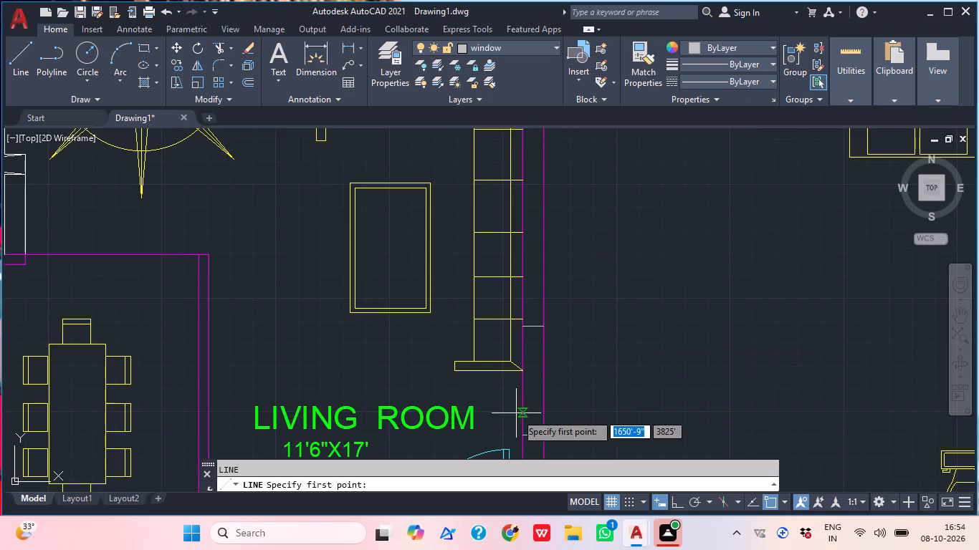
{"action": "left_click", "coordinate": [533, 437]}
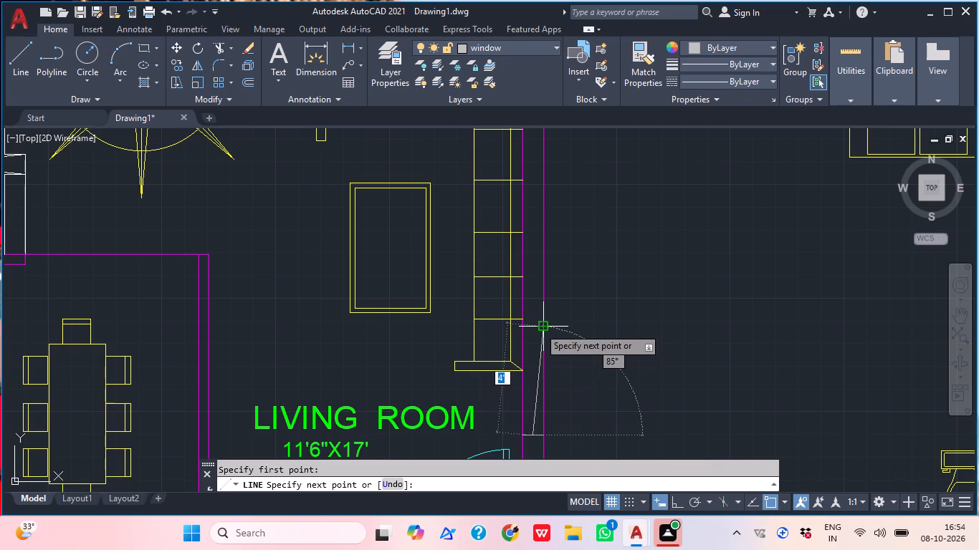
{"action": "left_click", "coordinate": [534, 326]}
{"action": "key", "text": "Escape"}
Copy the living room's right-wall window about 25'-11" straight up the outer wall line into the upper-right bedroom.
{"action": "scroll", "coordinate": [607, 327], "scroll_direction": "down", "scroll_amount": 2}
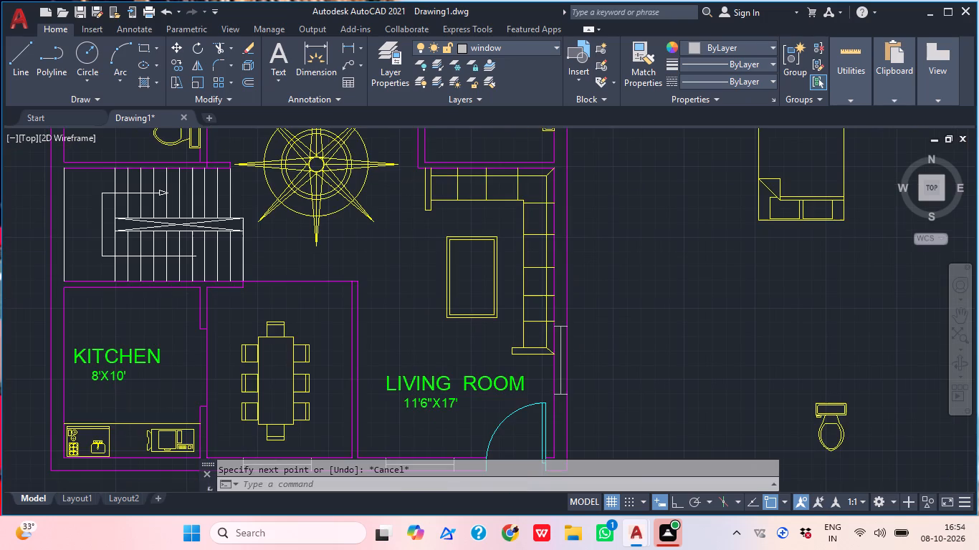
{"action": "scroll", "coordinate": [598, 397], "scroll_direction": "up", "scroll_amount": 4}
{"action": "scroll", "coordinate": [598, 397], "scroll_direction": "down", "scroll_amount": 1}
{"action": "left_click", "coordinate": [550, 338]}
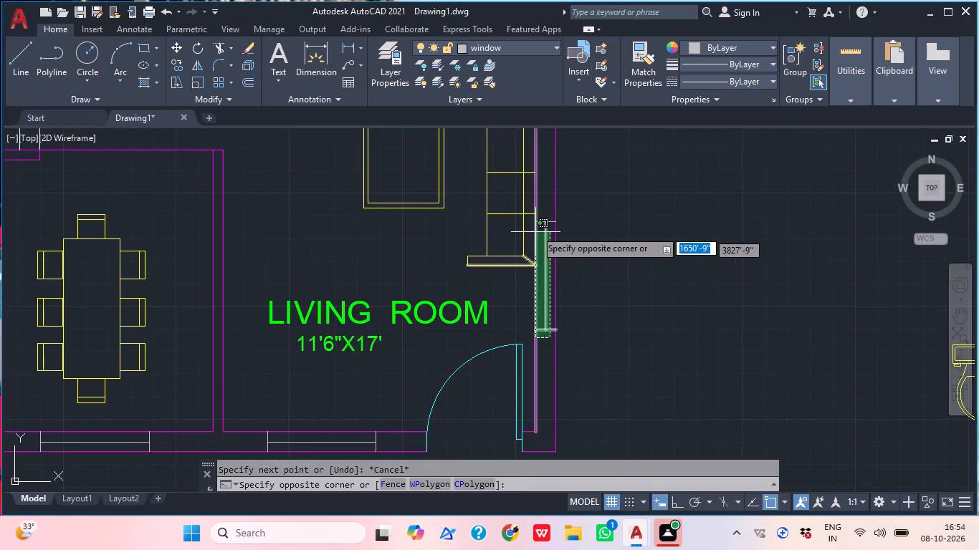
{"action": "left_click", "coordinate": [539, 213]}
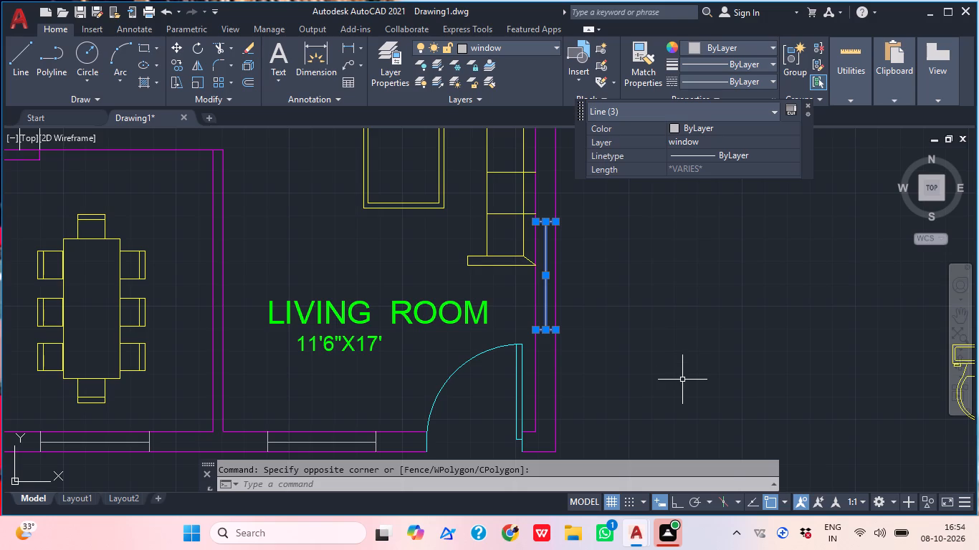
{"action": "type", "text": "CO"}
{"action": "key", "text": "space"}
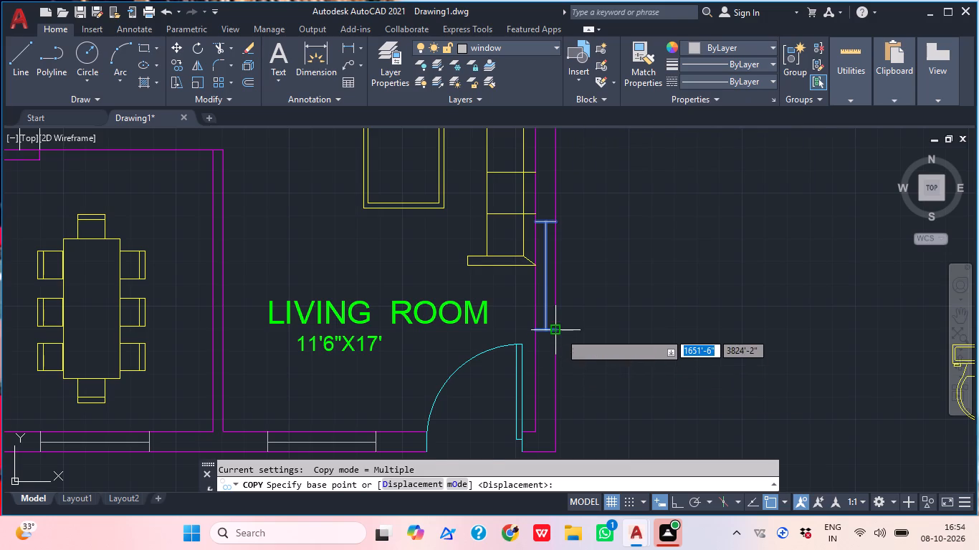
{"action": "left_click", "coordinate": [560, 332]}
{"action": "scroll", "coordinate": [561, 330], "scroll_direction": "down", "scroll_amount": 3}
{"action": "middle_click_drag", "start_coordinate": [597, 301], "coordinate": [582, 417]}
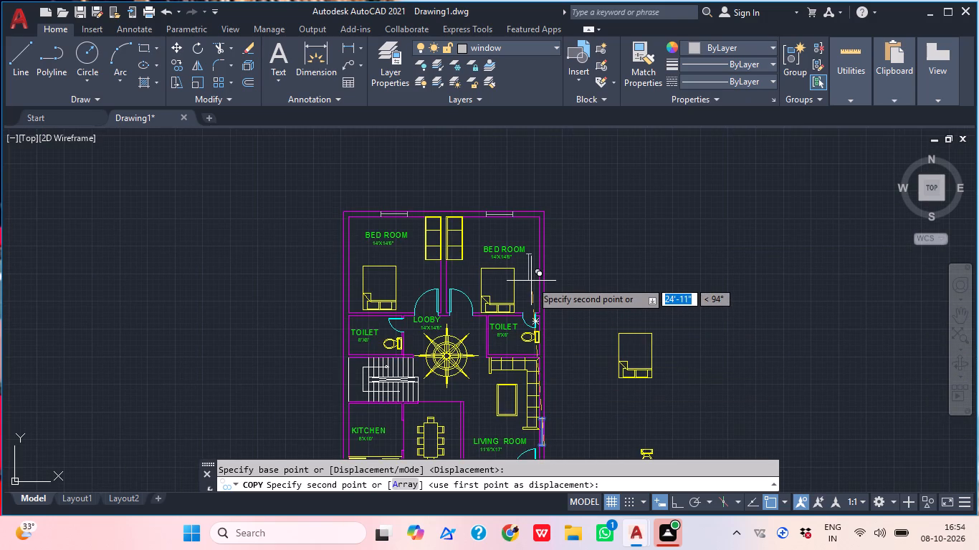
{"action": "scroll", "coordinate": [550, 254], "scroll_direction": "up", "scroll_amount": 2}
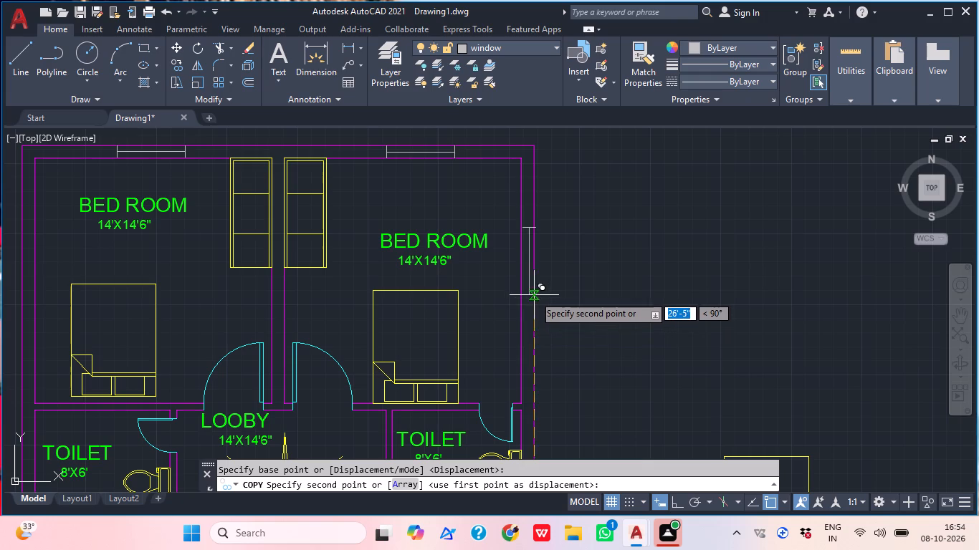
{"action": "scroll", "coordinate": [531, 299], "scroll_direction": "up", "scroll_amount": 2}
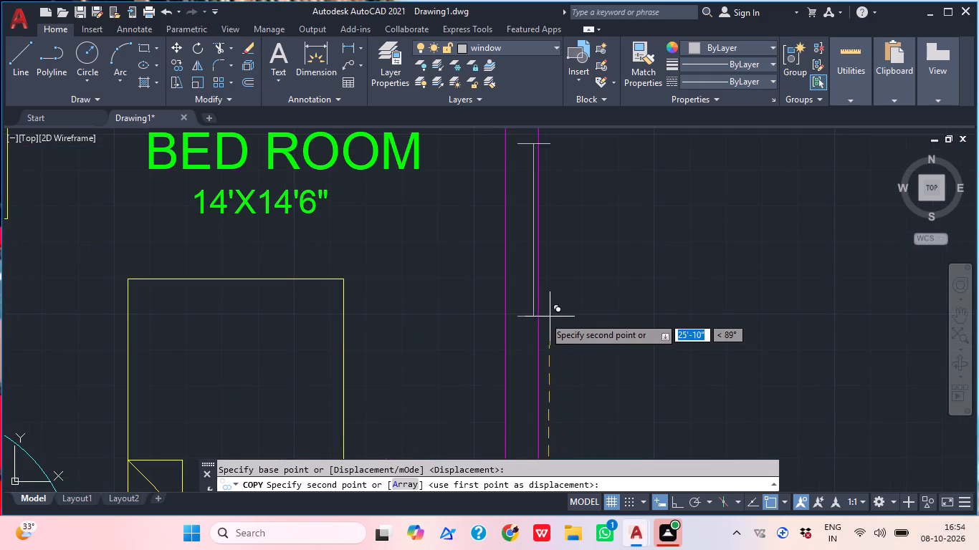
{"action": "left_click", "coordinate": [539, 313]}
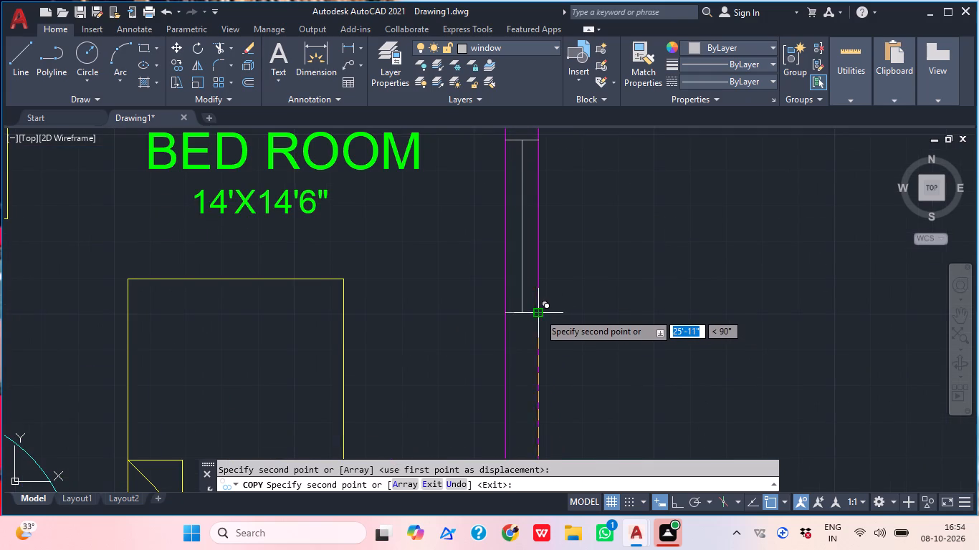
{"action": "key", "text": "Escape"}
With Ortho on, copy the upper-right bedroom's side window horizontally onto the upper-left bedroom's left outer wall.
{"action": "scroll", "coordinate": [687, 286], "scroll_direction": "down", "scroll_amount": 3}
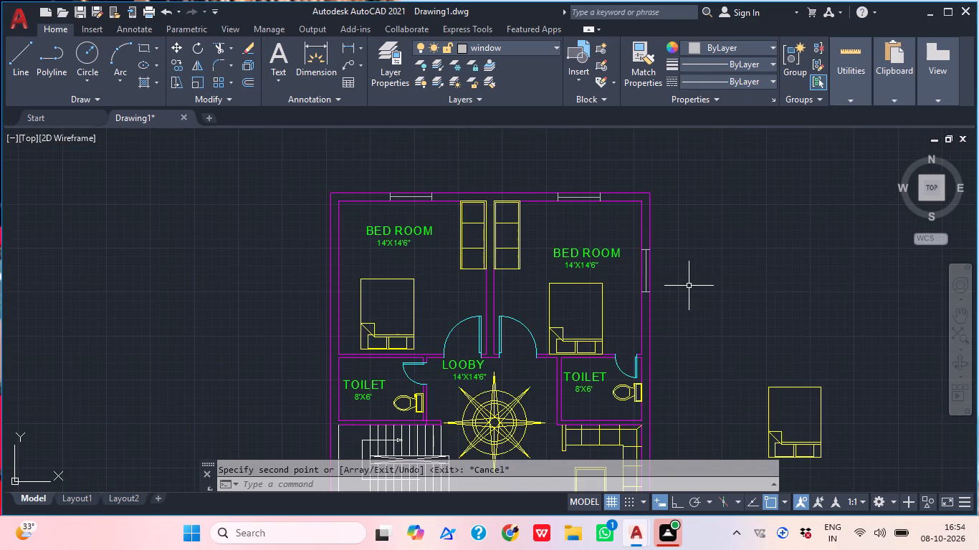
{"action": "scroll", "coordinate": [649, 288], "scroll_direction": "up", "scroll_amount": 4}
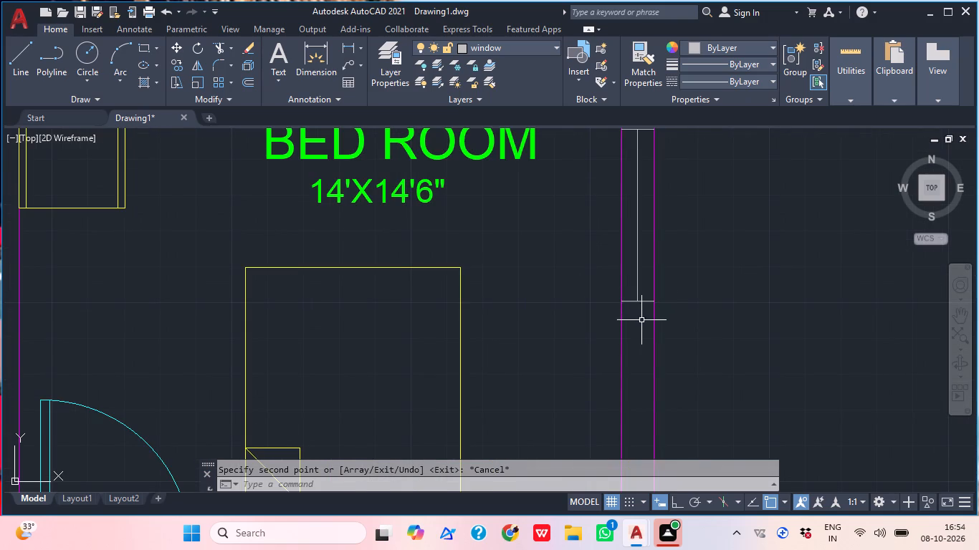
{"action": "left_click", "coordinate": [644, 321]}
{"action": "left_click", "coordinate": [631, 127]}
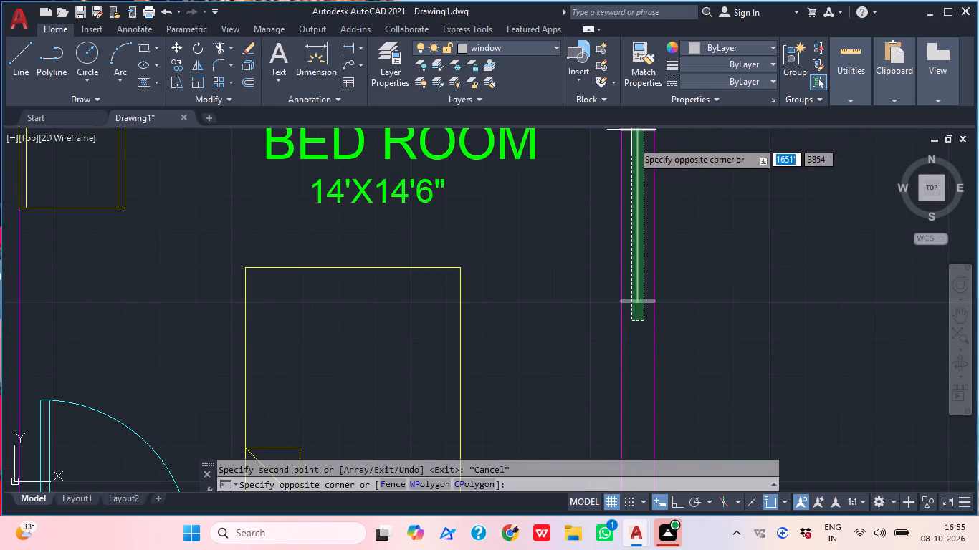
{"action": "middle_click_drag", "start_coordinate": [638, 168], "coordinate": [634, 260]}
{"action": "left_click", "coordinate": [628, 205]}
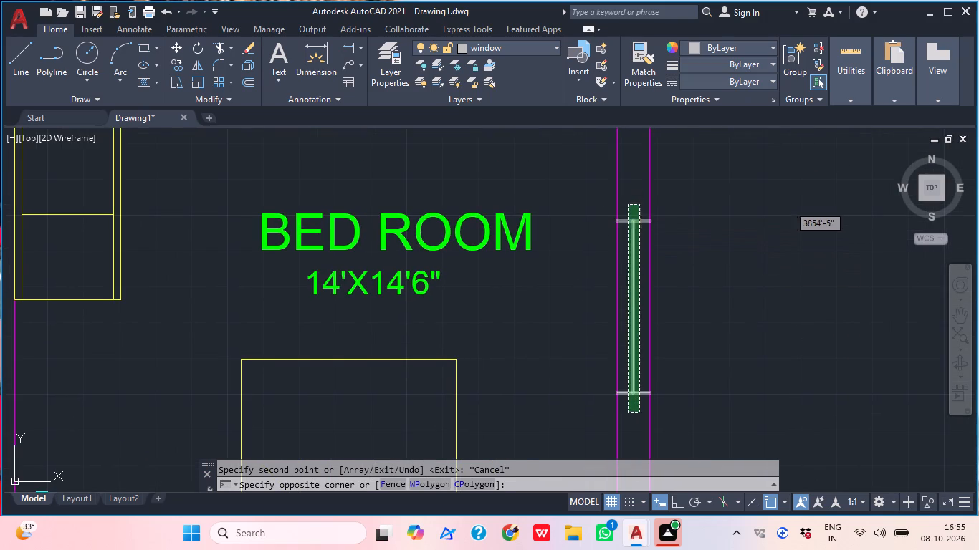
{"action": "type", "text": "CO"}
{"action": "key", "text": "space"}
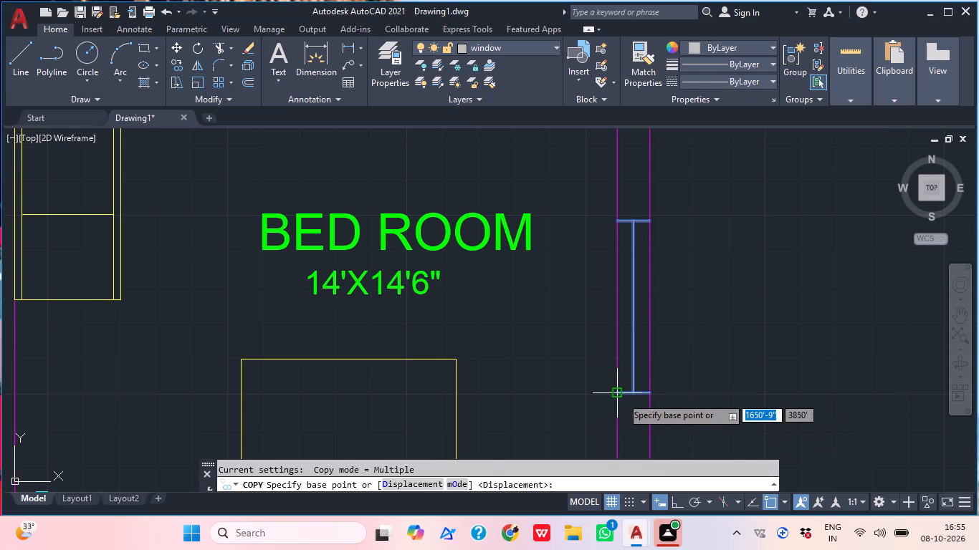
{"action": "left_click", "coordinate": [621, 397]}
{"action": "scroll", "coordinate": [700, 345], "scroll_direction": "down", "scroll_amount": 2}
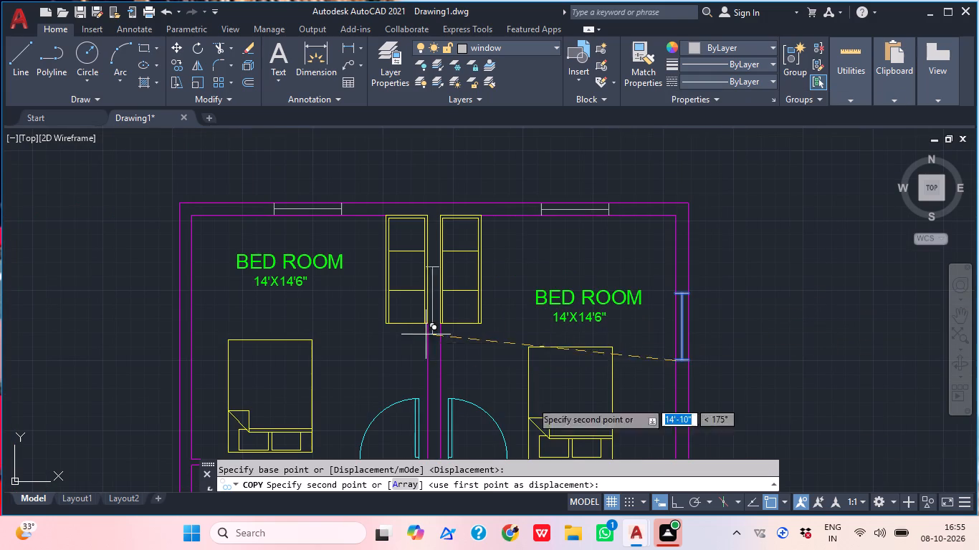
{"action": "middle_click_drag", "start_coordinate": [936, 548], "coordinate": [978, 527]}
{"action": "middle_click_drag", "start_coordinate": [753, 345], "coordinate": [760, 344]}
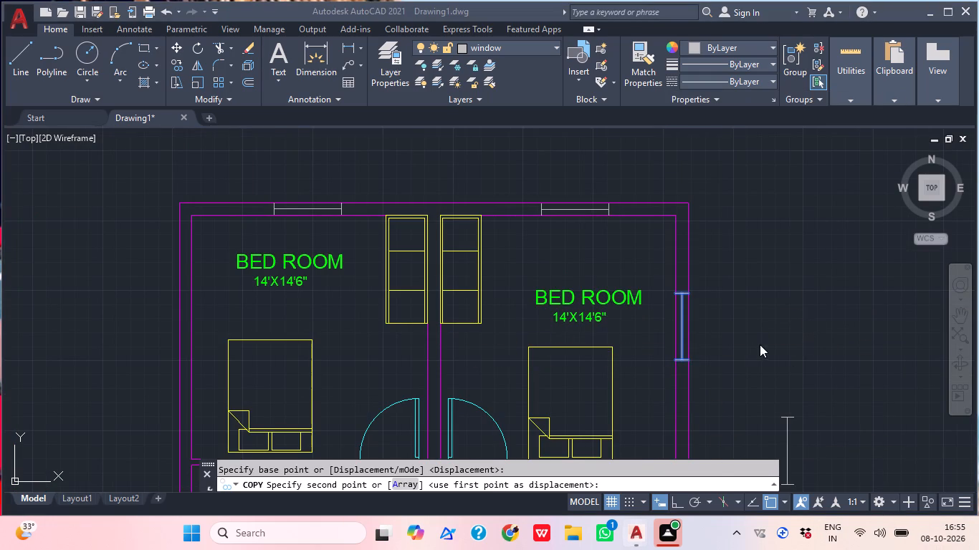
{"action": "middle_click_drag", "start_coordinate": [760, 344], "coordinate": [924, 249]}
{"action": "scroll", "coordinate": [924, 249], "scroll_direction": "down", "scroll_amount": 1}
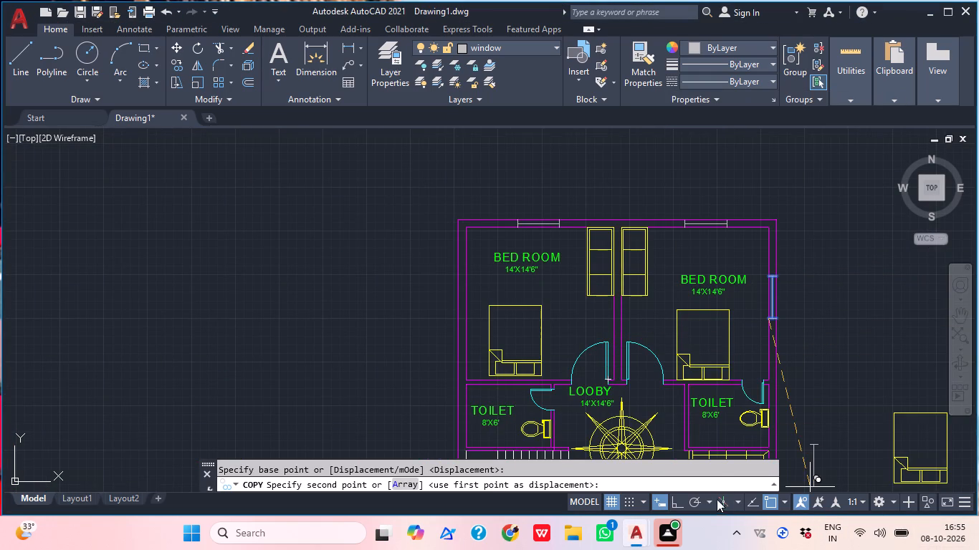
{"action": "left_click", "coordinate": [680, 503]}
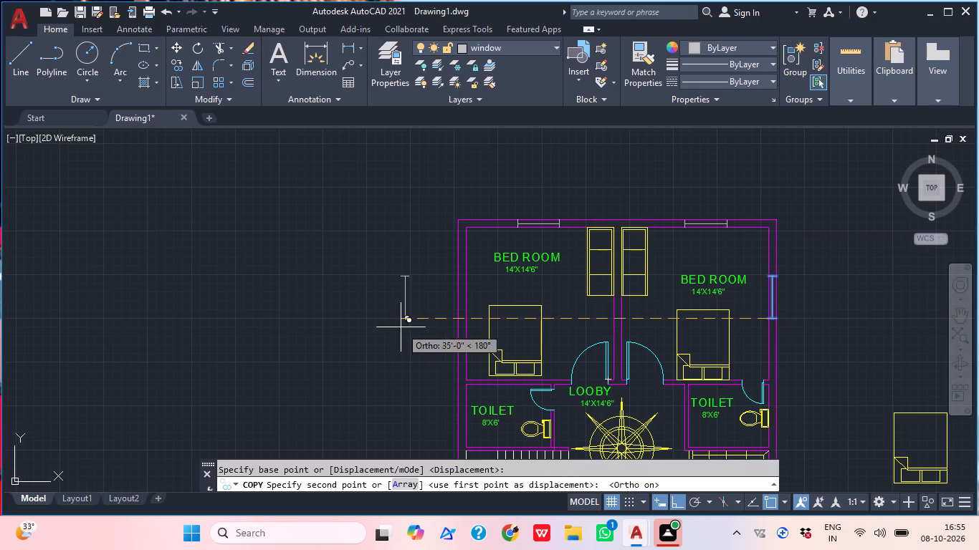
{"action": "scroll", "coordinate": [466, 324], "scroll_direction": "up", "scroll_amount": 4}
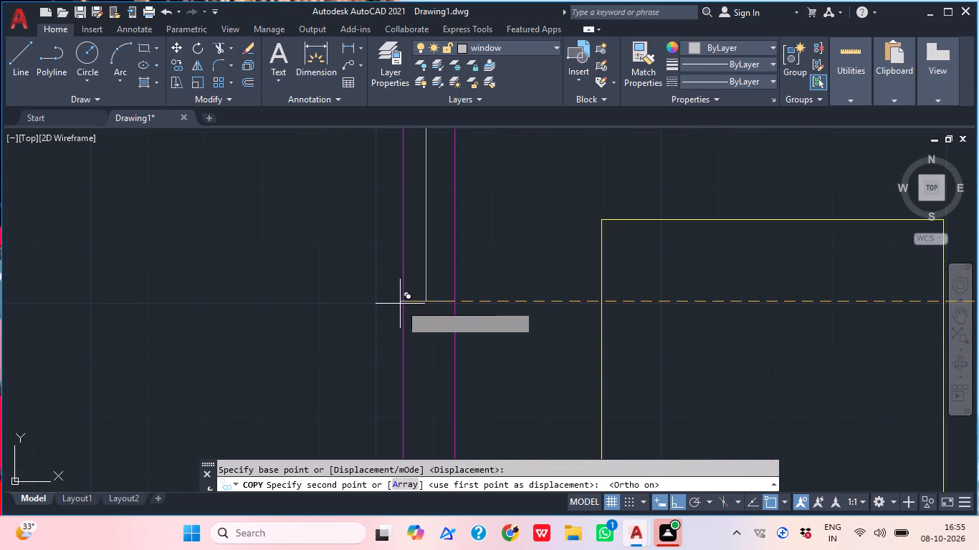
{"action": "left_click", "coordinate": [404, 304]}
With Ortho off, copy the side window onto the kitchen's left outer wall, snapping its end to the outer wall line.
{"action": "scroll", "coordinate": [416, 302], "scroll_direction": "down", "scroll_amount": 3}
{"action": "middle_click_drag", "start_coordinate": [561, 392], "coordinate": [591, 271]}
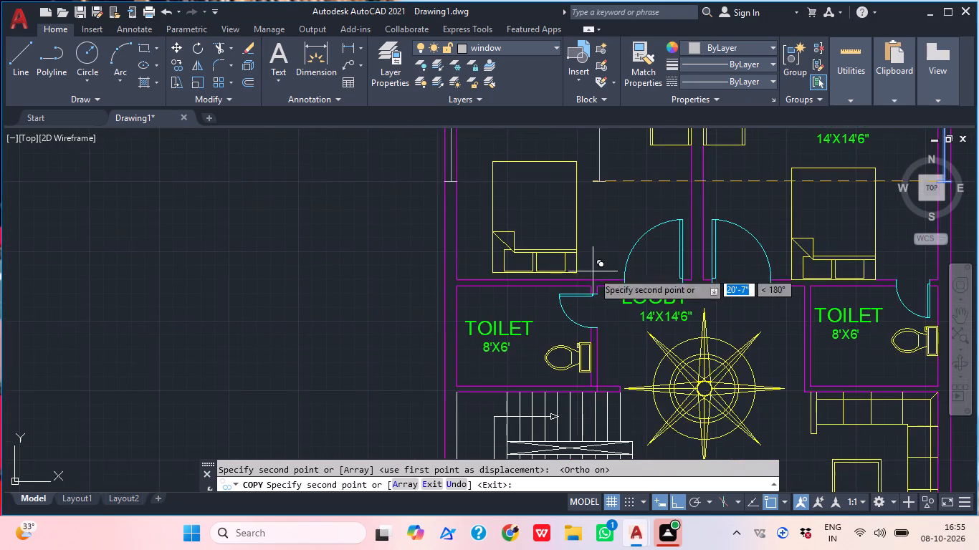
{"action": "scroll", "coordinate": [618, 341], "scroll_direction": "down", "scroll_amount": 2}
{"action": "scroll", "coordinate": [754, 396], "scroll_direction": "down", "scroll_amount": 1}
{"action": "middle_click_drag", "start_coordinate": [754, 396], "coordinate": [754, 321]}
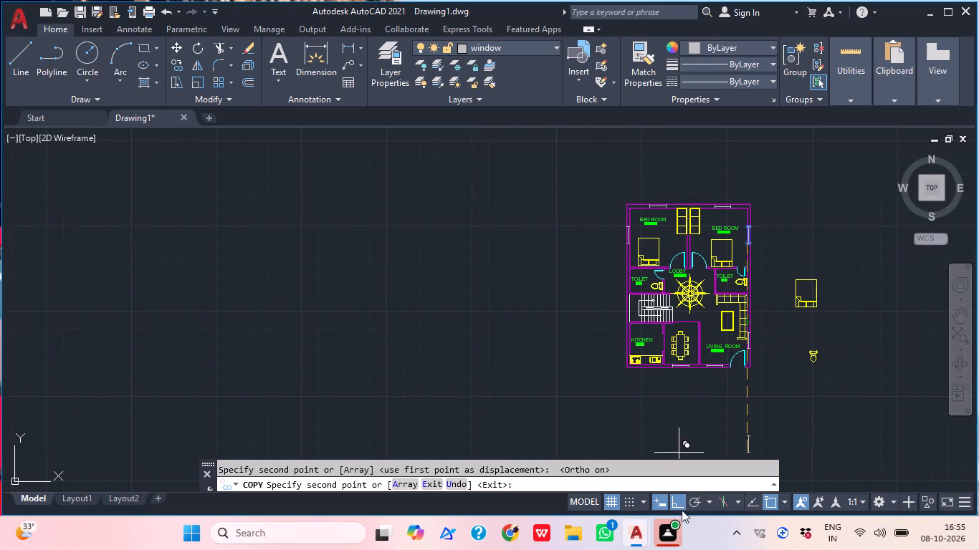
{"action": "left_click", "coordinate": [674, 499]}
{"action": "scroll", "coordinate": [645, 372], "scroll_direction": "up", "scroll_amount": 2}
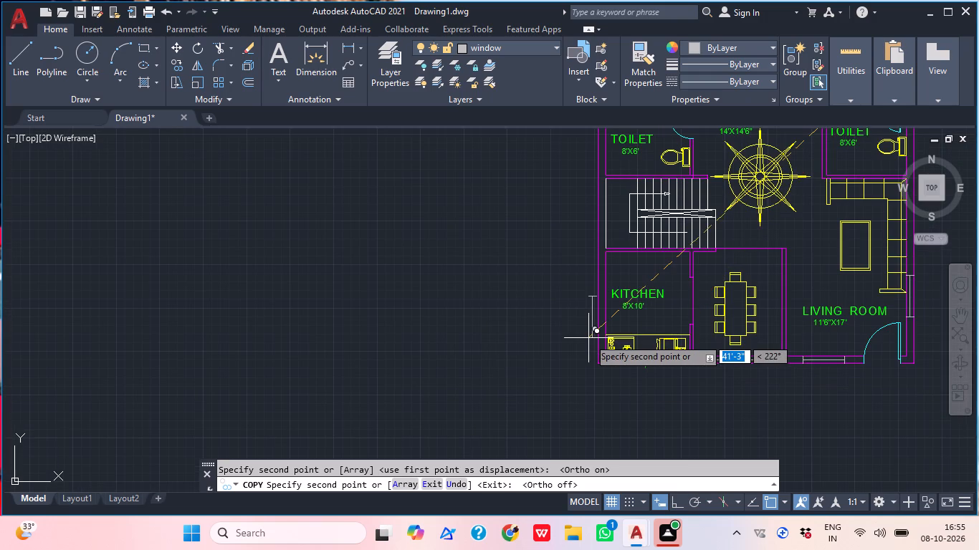
{"action": "scroll", "coordinate": [588, 338], "scroll_direction": "up", "scroll_amount": 2}
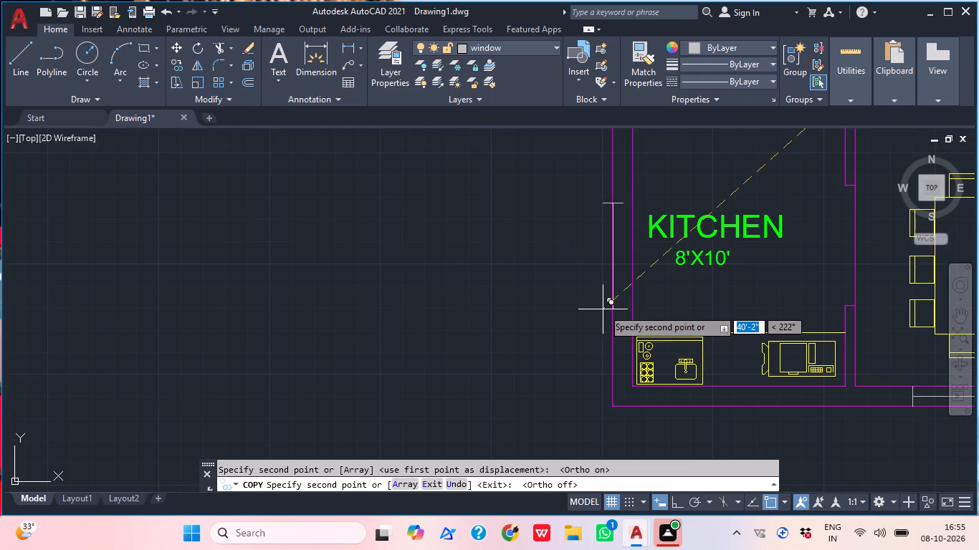
{"action": "scroll", "coordinate": [598, 291], "scroll_direction": "up", "scroll_amount": 3}
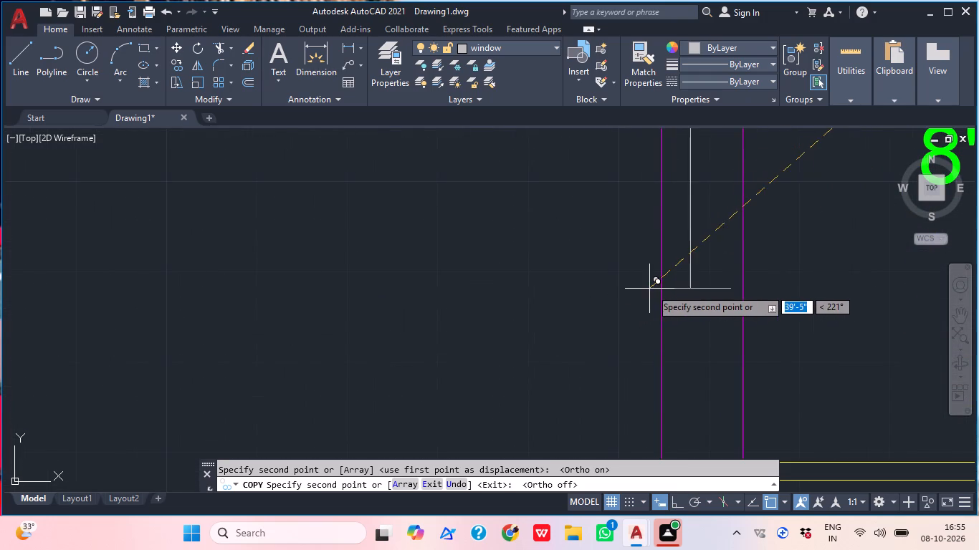
{"action": "left_click", "coordinate": [662, 294]}
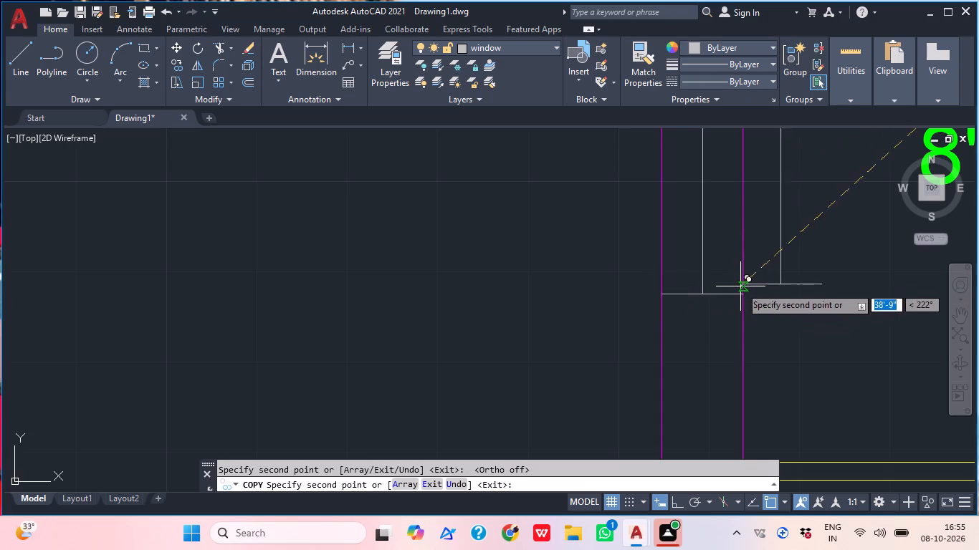
{"action": "middle_click_drag", "start_coordinate": [740, 286], "coordinate": [618, 372]}
{"action": "scroll", "coordinate": [740, 286], "scroll_direction": "down", "scroll_amount": 1}
{"action": "key", "text": "Escape"}
{"action": "scroll", "coordinate": [617, 457], "scroll_direction": "down", "scroll_amount": 3}
{"action": "scroll", "coordinate": [690, 446], "scroll_direction": "down", "scroll_amount": 1}
{"action": "middle_click_drag", "start_coordinate": [690, 446], "coordinate": [498, 309]}
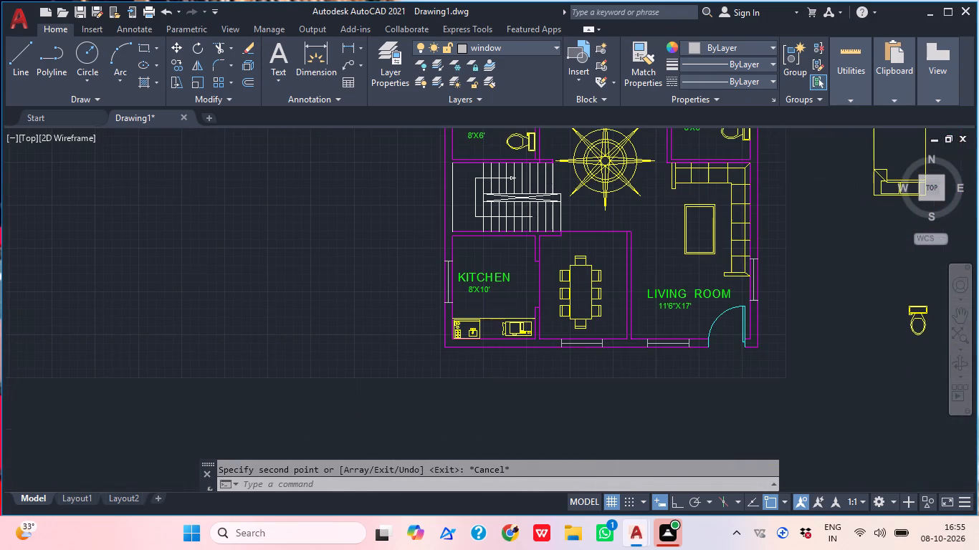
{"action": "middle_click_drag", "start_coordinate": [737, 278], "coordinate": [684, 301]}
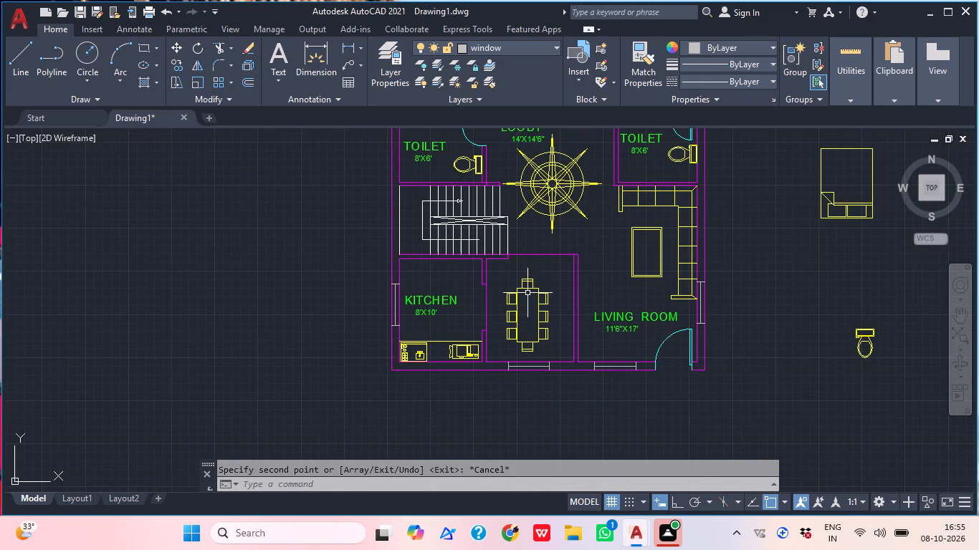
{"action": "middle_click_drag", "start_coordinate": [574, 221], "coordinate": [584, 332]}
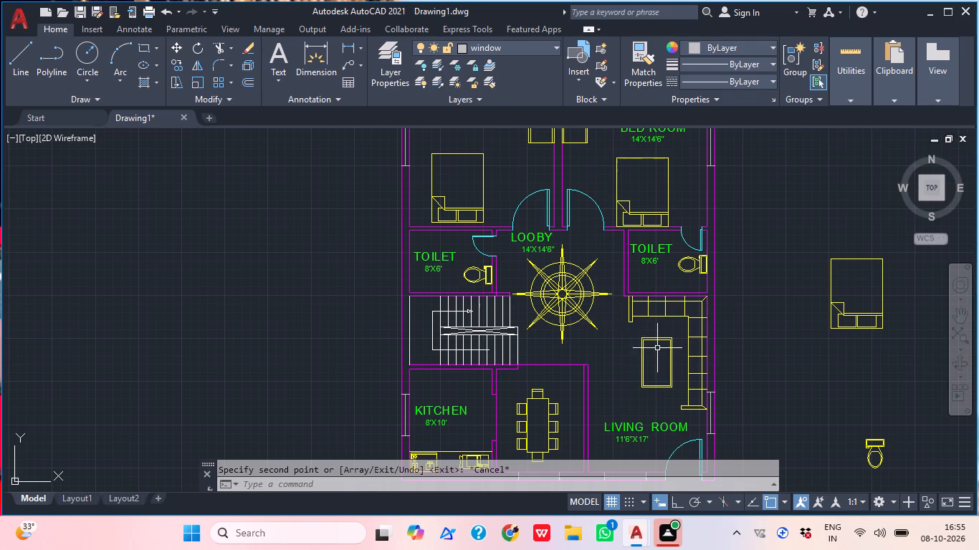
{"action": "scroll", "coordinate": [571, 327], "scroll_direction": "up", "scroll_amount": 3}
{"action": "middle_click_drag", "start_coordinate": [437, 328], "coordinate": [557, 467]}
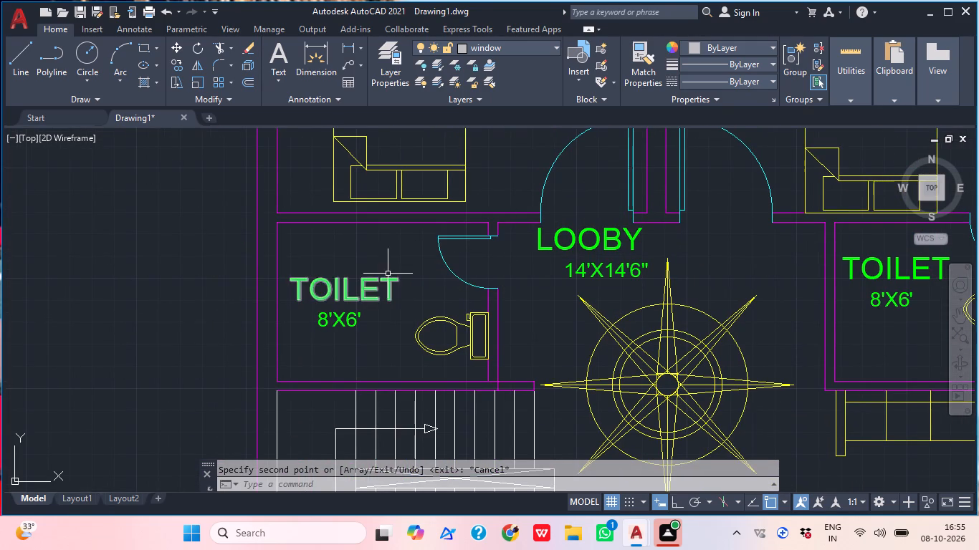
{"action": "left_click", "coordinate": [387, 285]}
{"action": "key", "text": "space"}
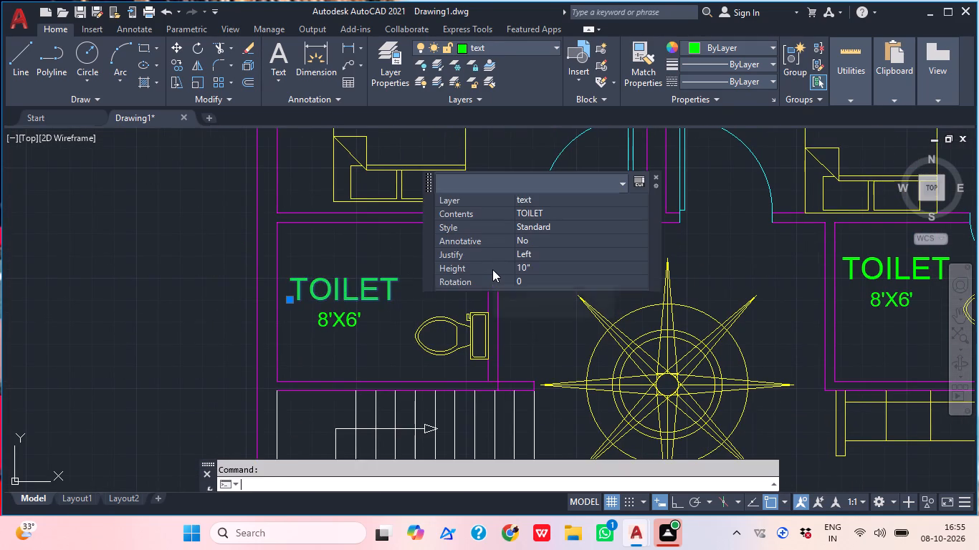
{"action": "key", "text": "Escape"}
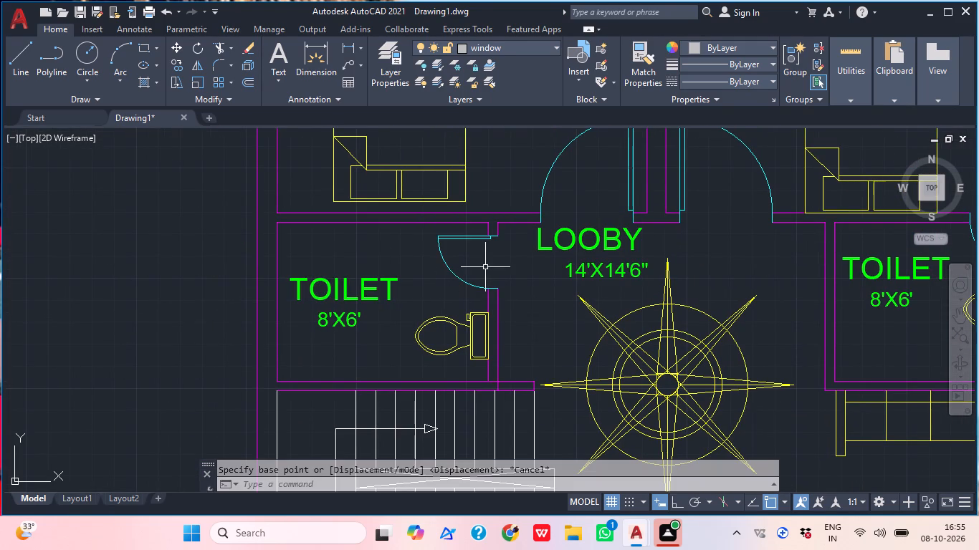
Copy the left toilet's TOILET label into the lobby, just above the compass star's upper-right point.
{"action": "left_click", "coordinate": [352, 279]}
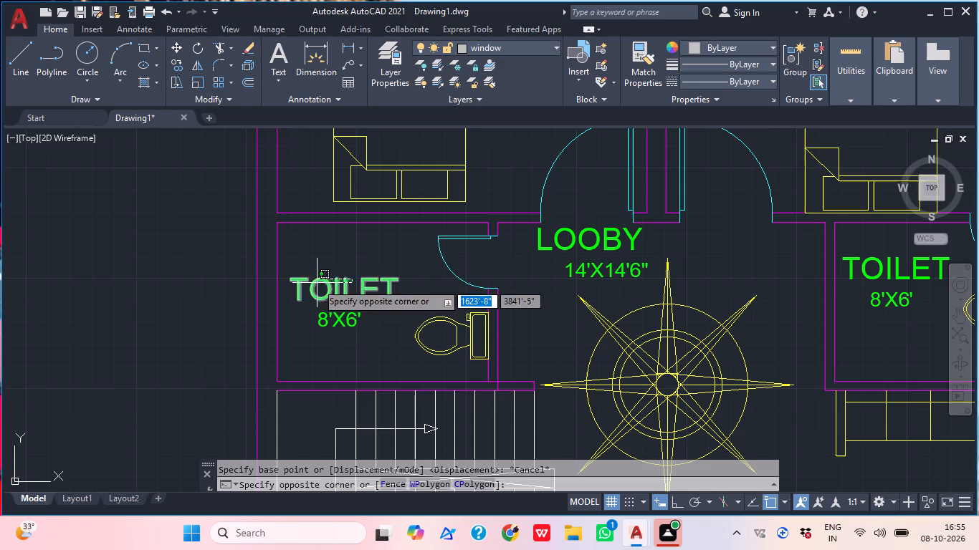
{"action": "left_click", "coordinate": [302, 275]}
{"action": "key", "text": "v"}
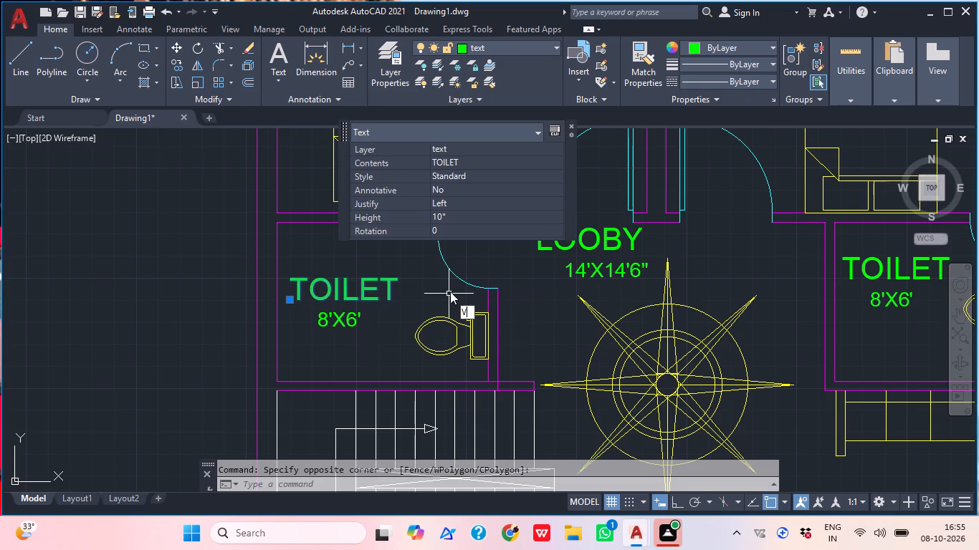
{"action": "key", "text": "equal"}
{"action": "key", "text": "BackSpace"}
{"action": "key", "text": "BackSpace"}
{"action": "type", "text": "COP"}
{"action": "key", "text": "space"}
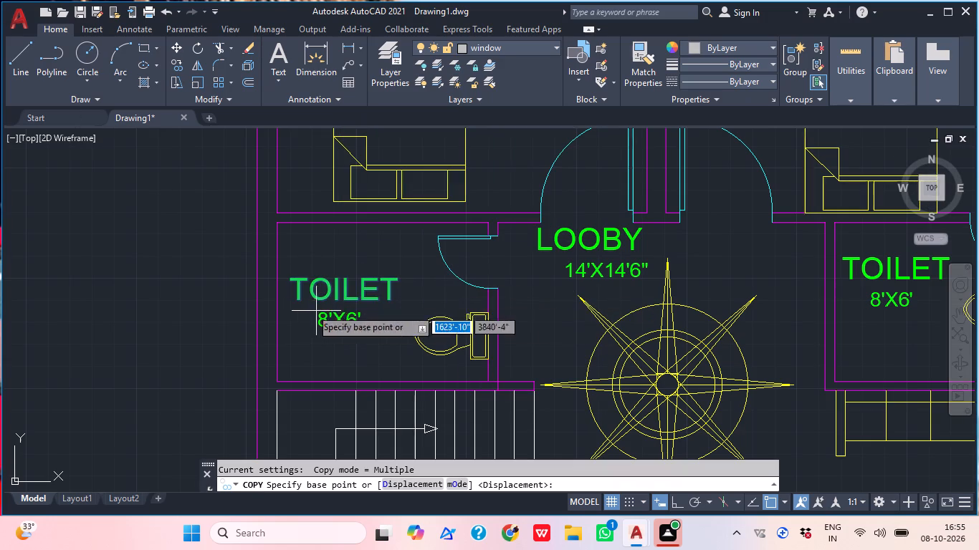
{"action": "left_click", "coordinate": [315, 270]}
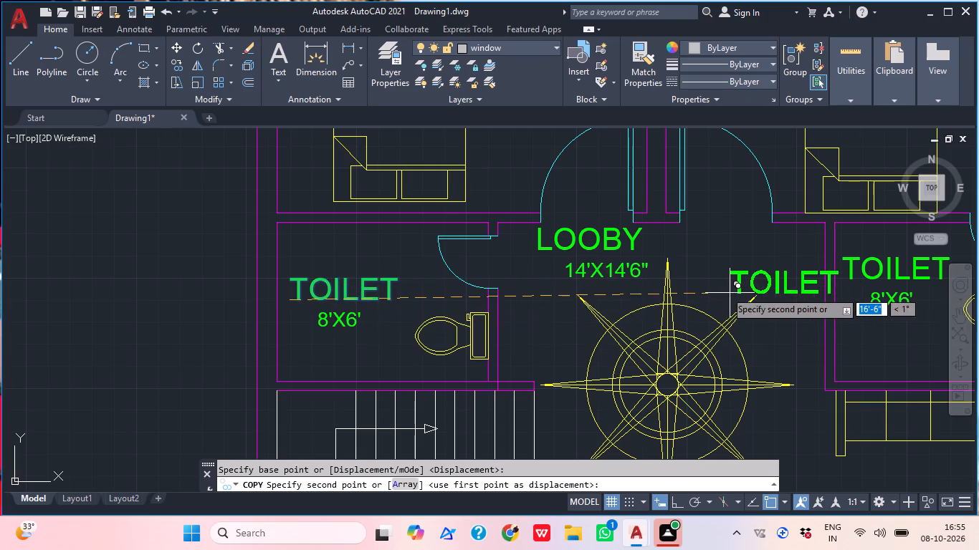
{"action": "left_click", "coordinate": [739, 287]}
{"action": "key", "text": "Escape"}
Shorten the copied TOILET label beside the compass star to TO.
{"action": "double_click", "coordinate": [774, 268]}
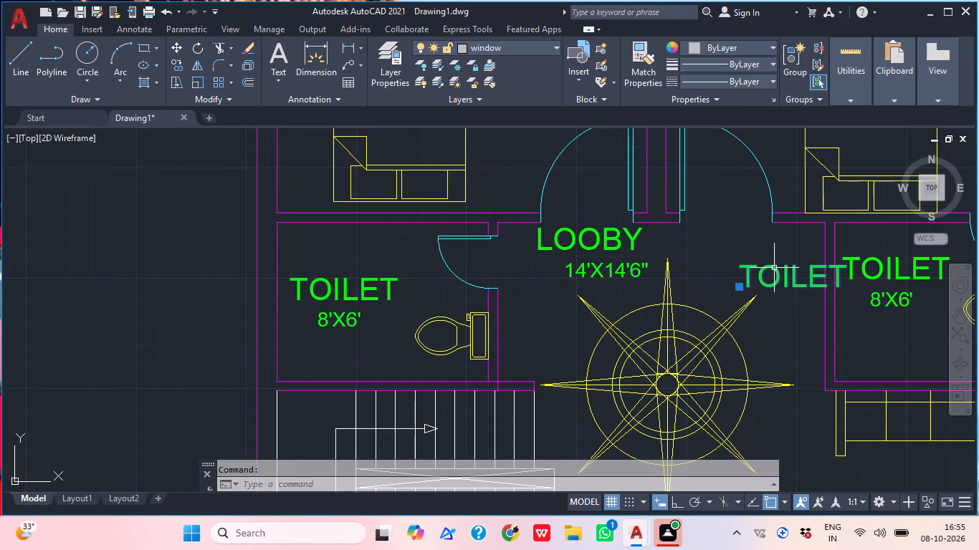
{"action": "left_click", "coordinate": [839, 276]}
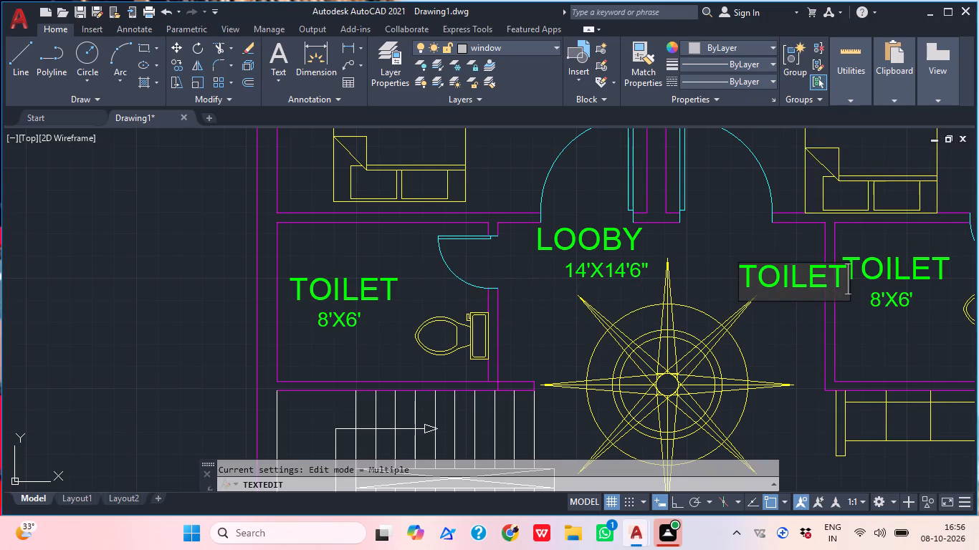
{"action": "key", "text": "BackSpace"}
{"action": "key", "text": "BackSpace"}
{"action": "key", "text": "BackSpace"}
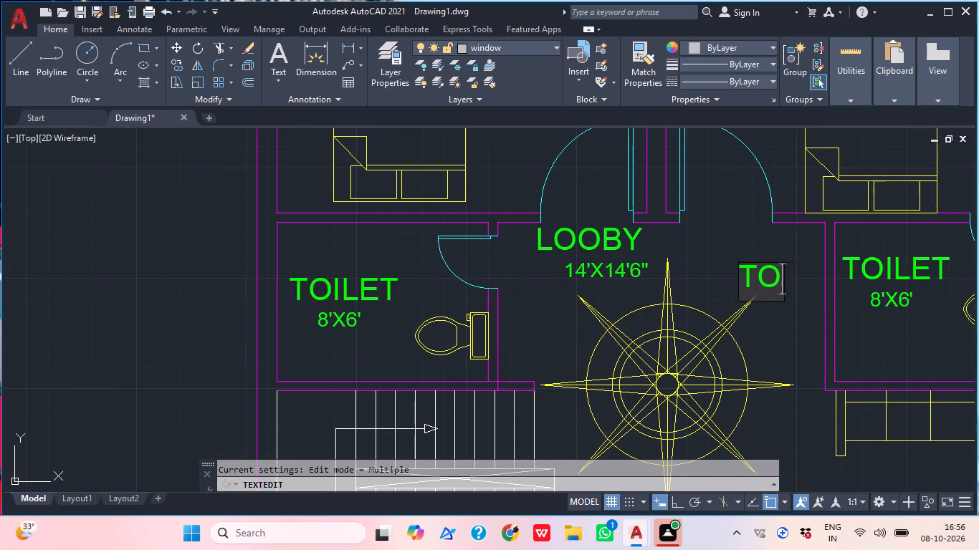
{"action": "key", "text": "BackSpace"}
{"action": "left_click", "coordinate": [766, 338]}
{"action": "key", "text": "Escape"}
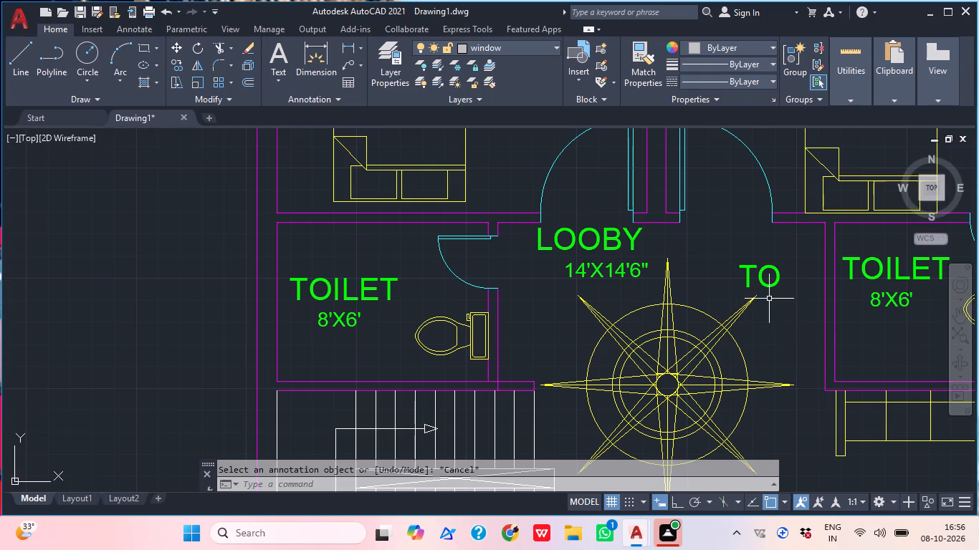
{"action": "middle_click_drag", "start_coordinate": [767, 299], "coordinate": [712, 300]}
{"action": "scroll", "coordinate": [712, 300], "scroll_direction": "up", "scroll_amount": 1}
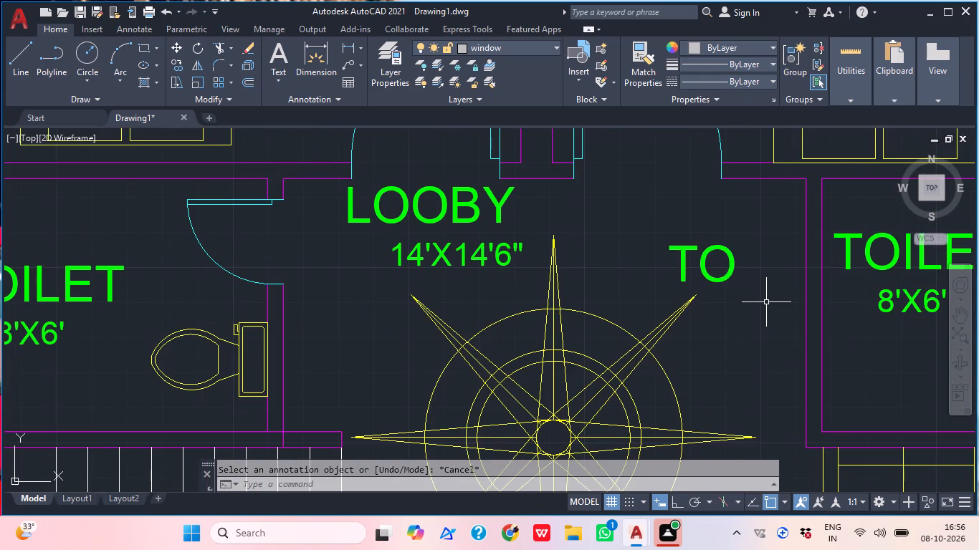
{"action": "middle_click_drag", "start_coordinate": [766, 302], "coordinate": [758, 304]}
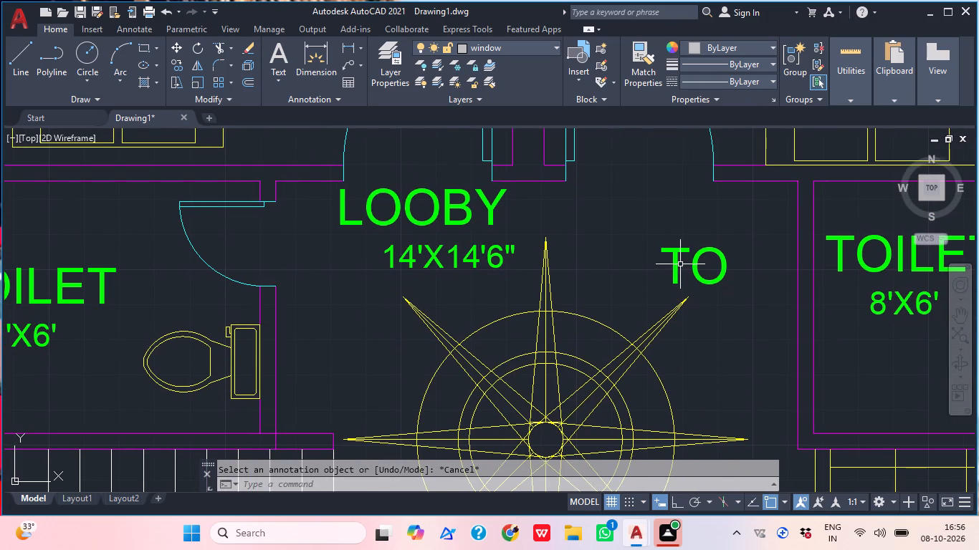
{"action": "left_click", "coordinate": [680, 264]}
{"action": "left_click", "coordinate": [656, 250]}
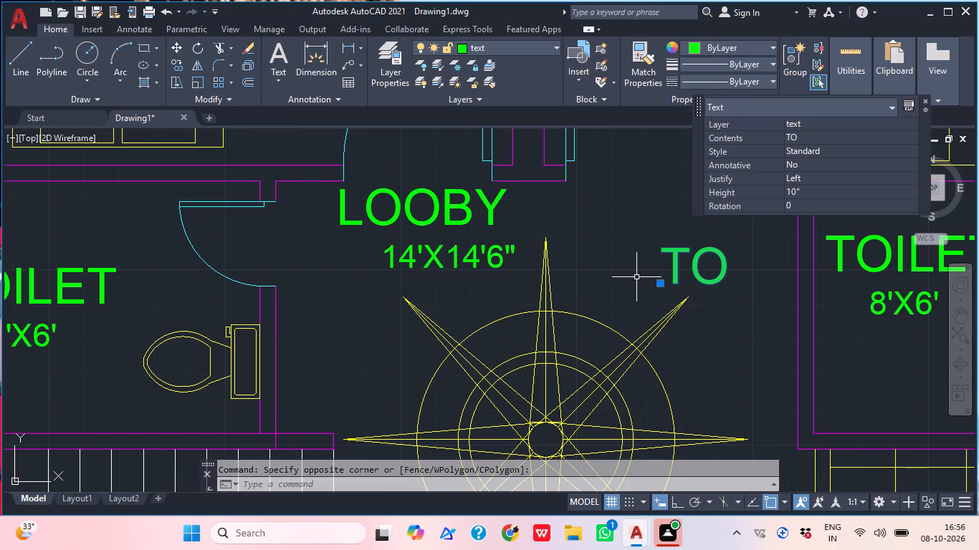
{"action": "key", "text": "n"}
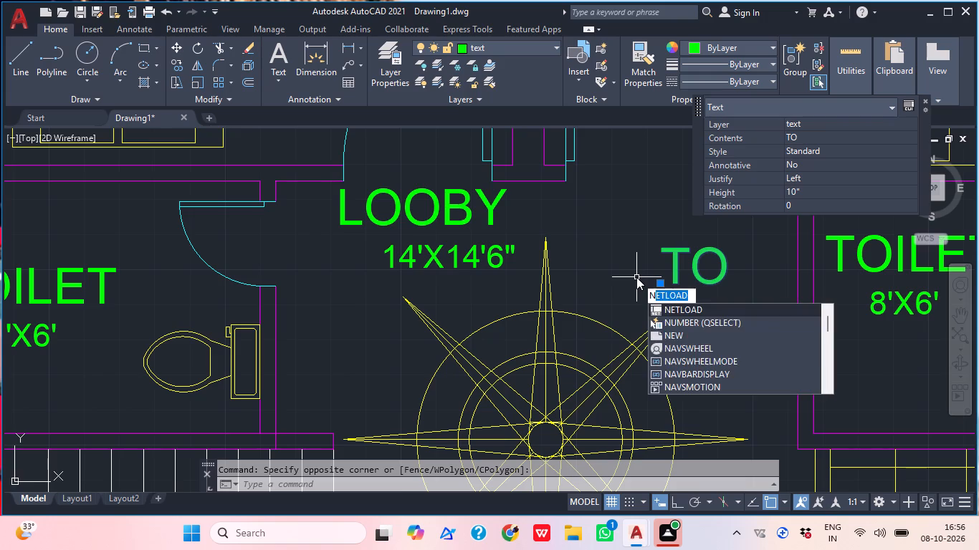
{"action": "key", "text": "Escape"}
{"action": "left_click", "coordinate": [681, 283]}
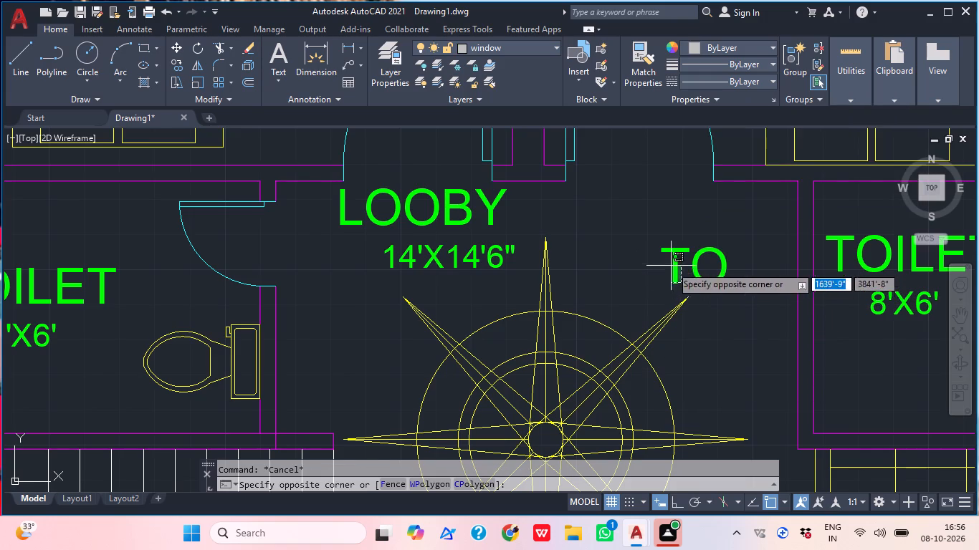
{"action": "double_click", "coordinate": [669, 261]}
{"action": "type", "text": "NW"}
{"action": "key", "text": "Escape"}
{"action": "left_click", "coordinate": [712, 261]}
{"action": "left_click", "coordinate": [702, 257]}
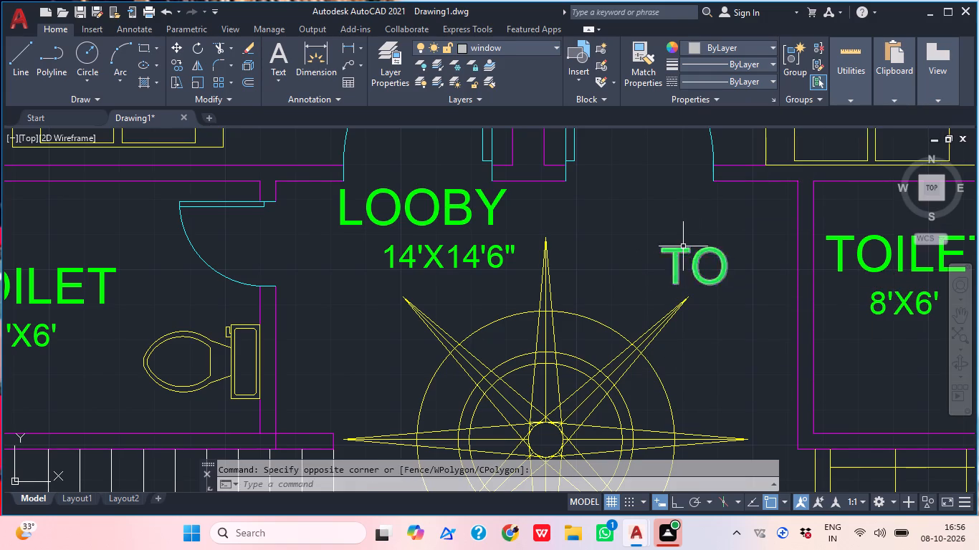
Change the text of the copied label at the compass star's upper-right point to NW.
{"action": "double_click", "coordinate": [683, 246]}
{"action": "type", "text": "NW"}
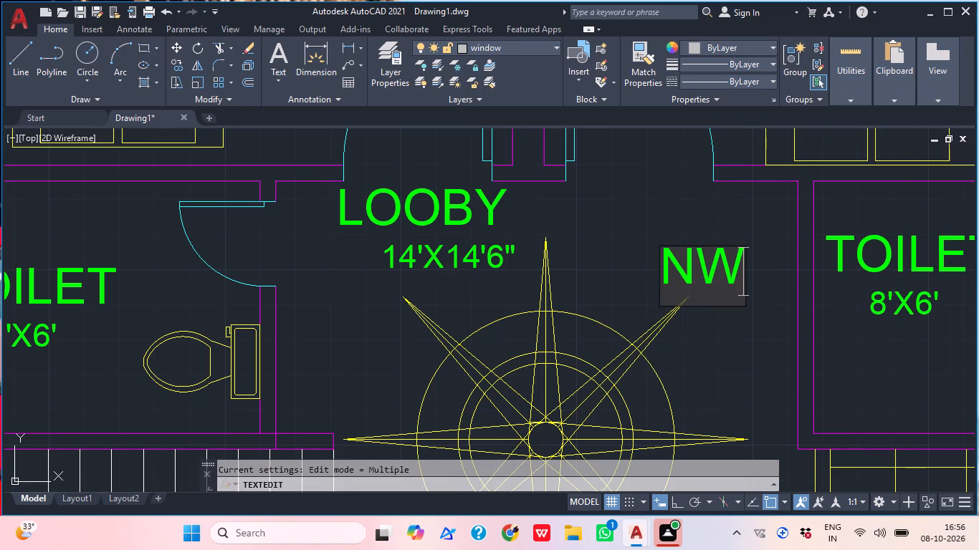
{"action": "left_click", "coordinate": [692, 342]}
{"action": "key", "text": "Escape"}
Copy the NW label from the compass star's upper-right point to each of the star's other seven points.
{"action": "left_click", "coordinate": [706, 268]}
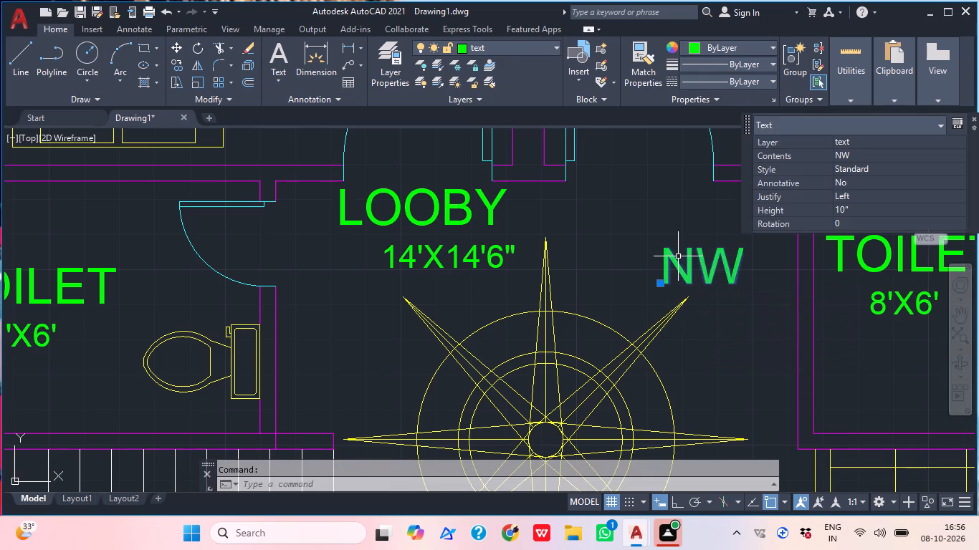
{"action": "type", "text": "CO"}
{"action": "key", "text": "space"}
{"action": "left_click", "coordinate": [678, 254]}
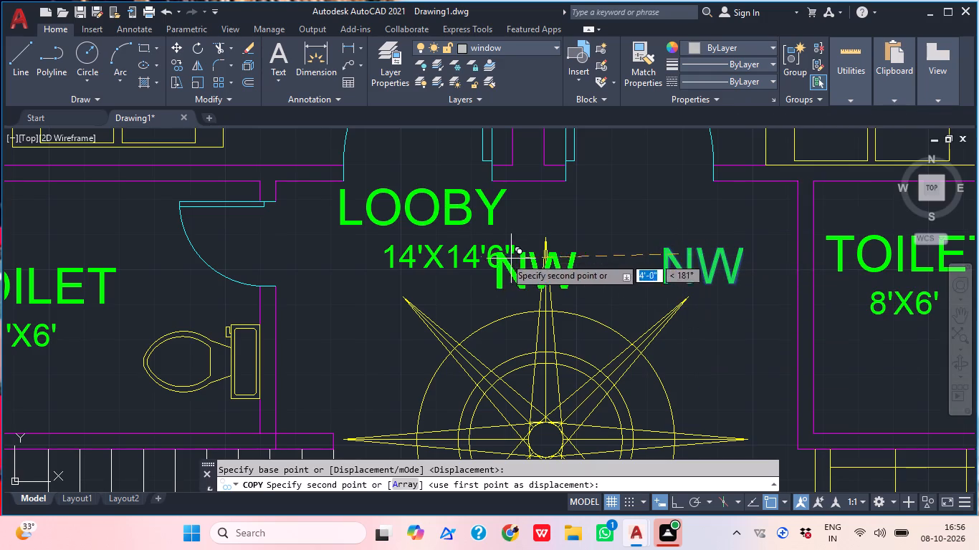
{"action": "left_click", "coordinate": [529, 223]}
{"action": "left_click", "coordinate": [334, 308]}
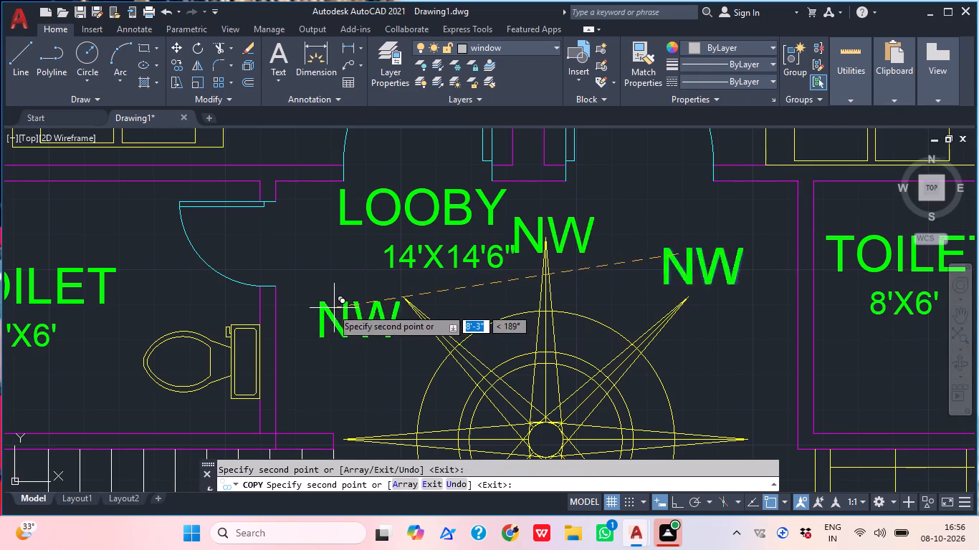
{"action": "middle_click_drag", "start_coordinate": [401, 307], "coordinate": [444, 101]}
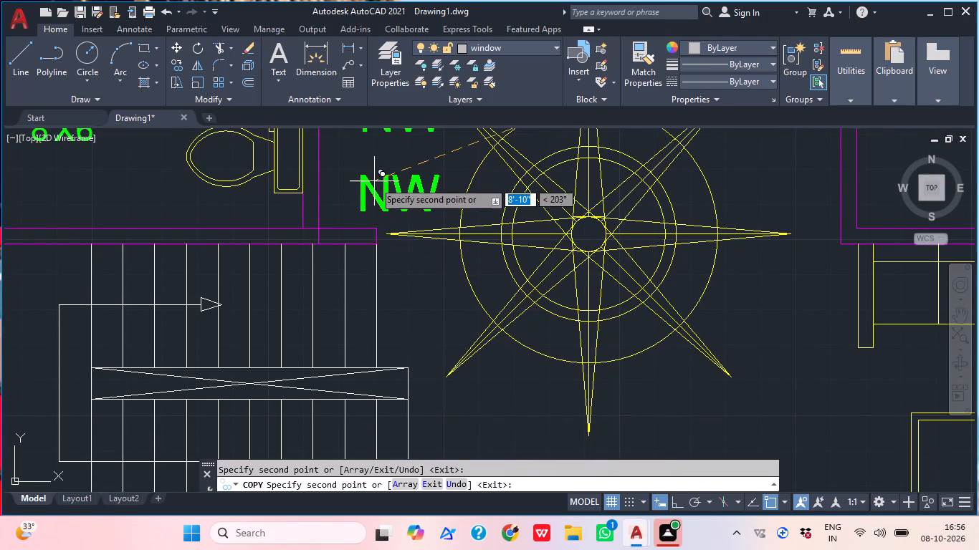
{"action": "left_click", "coordinate": [374, 183]}
{"action": "left_click", "coordinate": [446, 397]}
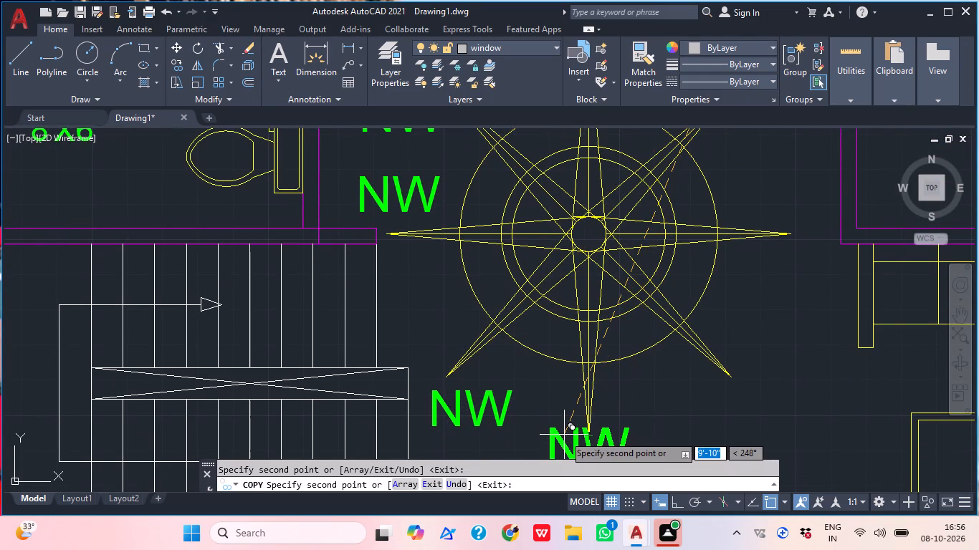
{"action": "middle_click_drag", "start_coordinate": [562, 433], "coordinate": [542, 363]}
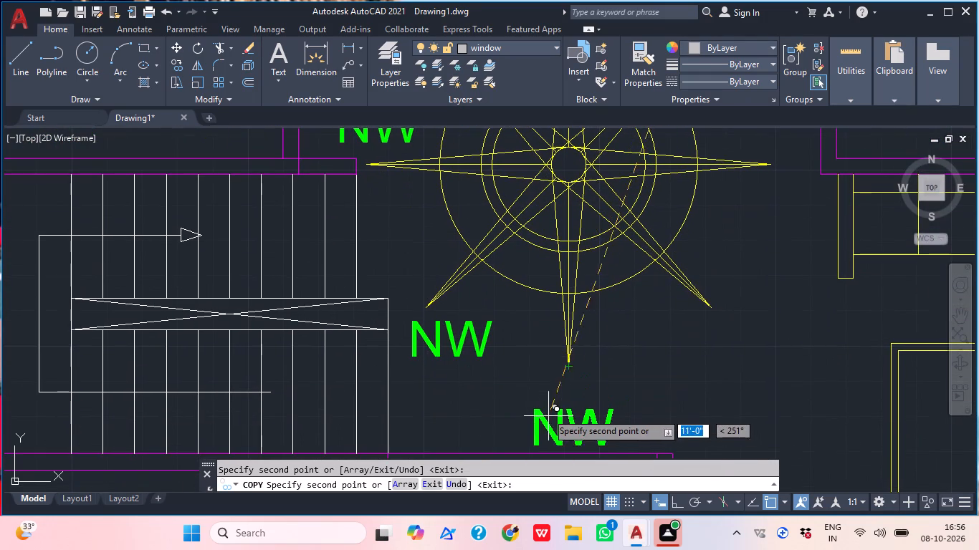
{"action": "left_click", "coordinate": [550, 372]}
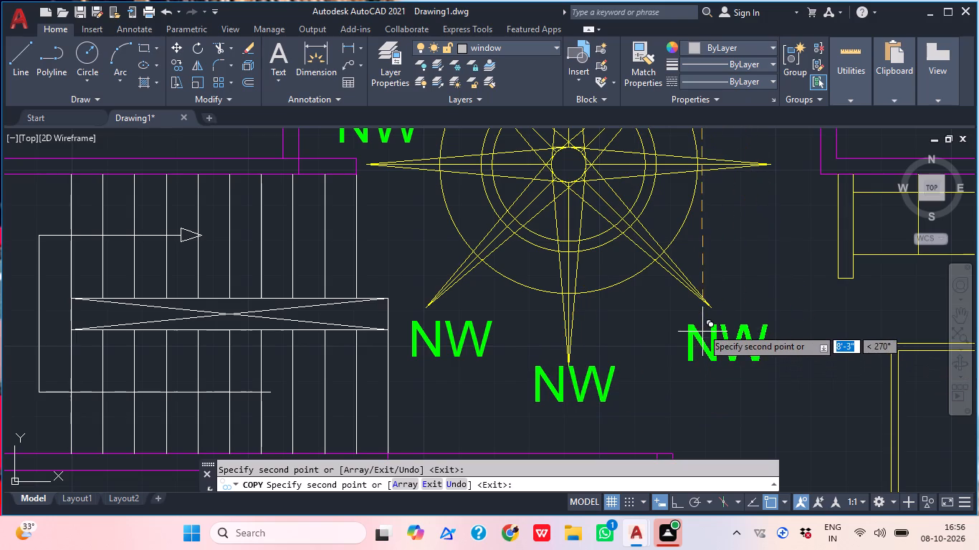
{"action": "left_click", "coordinate": [710, 319]}
{"action": "middle_click_drag", "start_coordinate": [775, 226], "coordinate": [742, 337]}
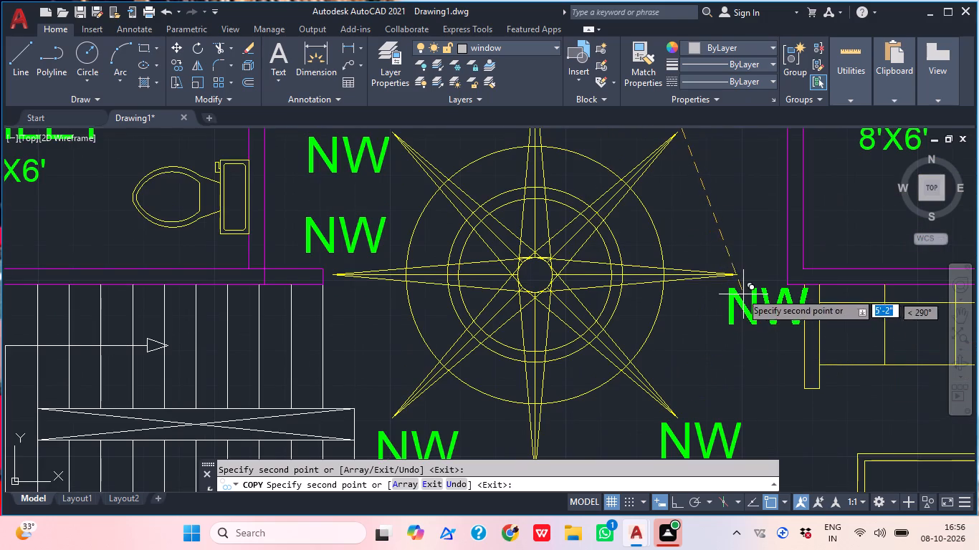
{"action": "left_click", "coordinate": [725, 289]}
{"action": "middle_click_drag", "start_coordinate": [718, 182], "coordinate": [697, 283]}
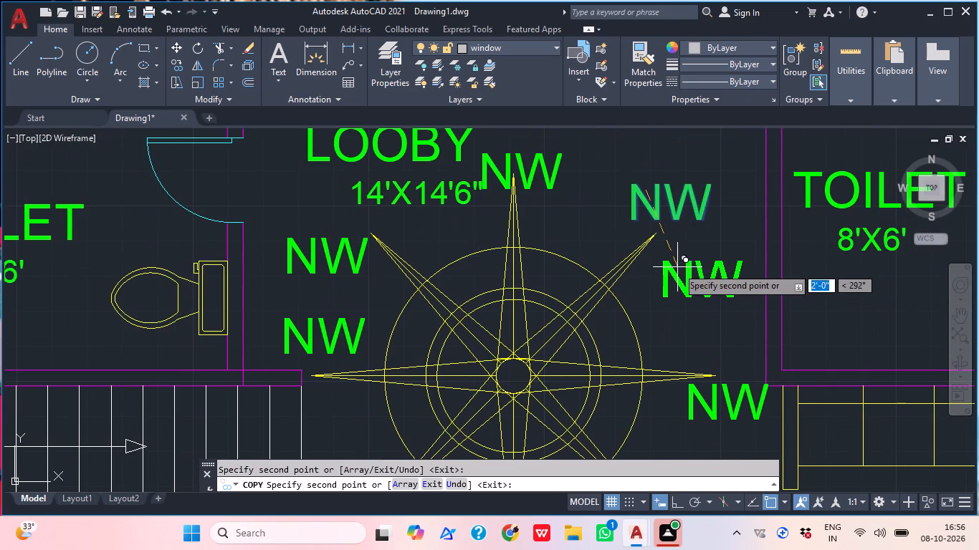
{"action": "key", "text": "Escape"}
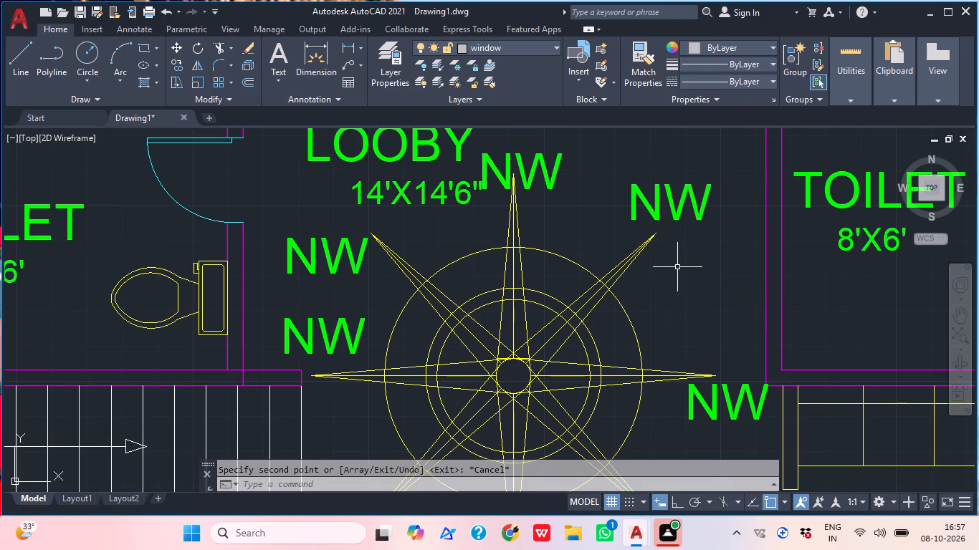
Change the text of the label at the compass star's lower-left point to SE.
{"action": "scroll", "coordinate": [728, 249], "scroll_direction": "down", "scroll_amount": 1}
{"action": "middle_click", "coordinate": [567, 201]}
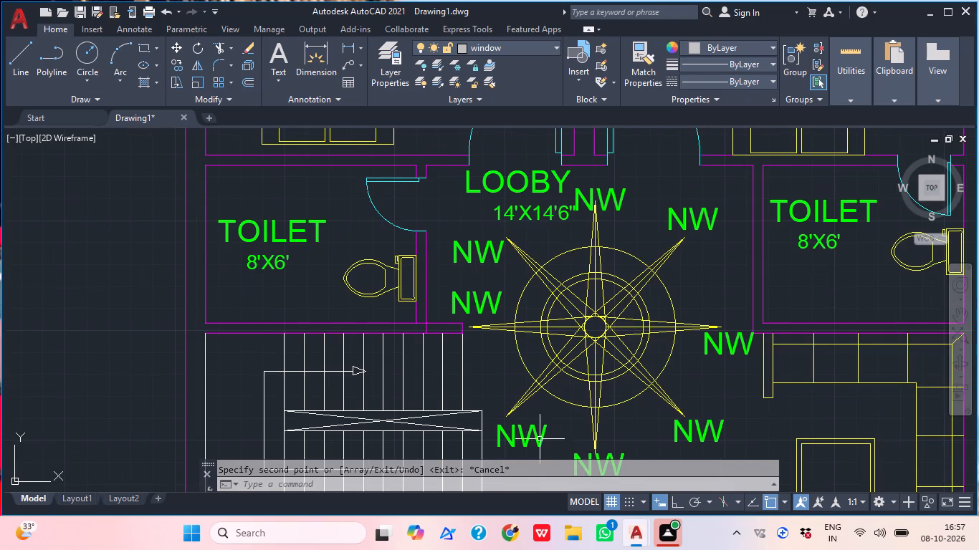
{"action": "double_click", "coordinate": [526, 431]}
{"action": "double_click", "coordinate": [503, 445]}
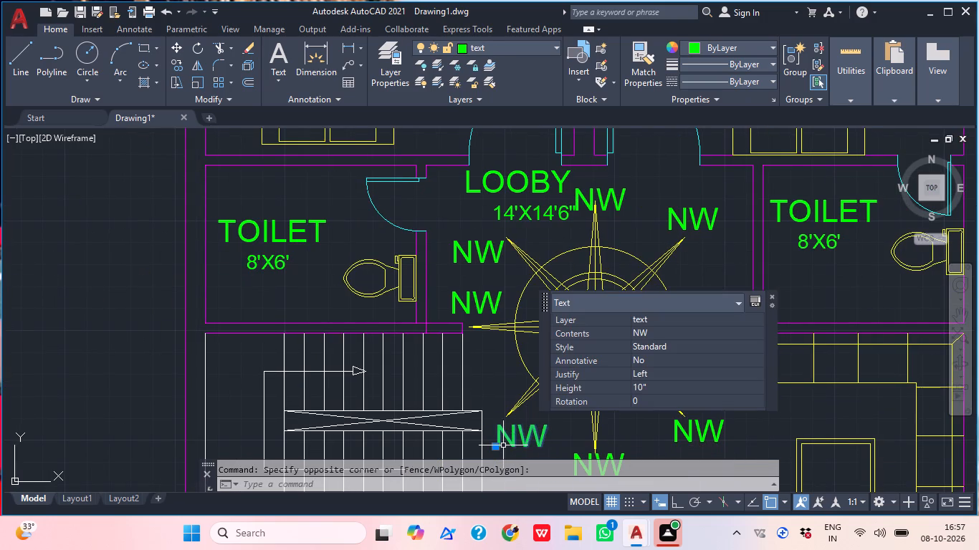
{"action": "type", "text": "SE"}
{"action": "key", "text": "Escape"}
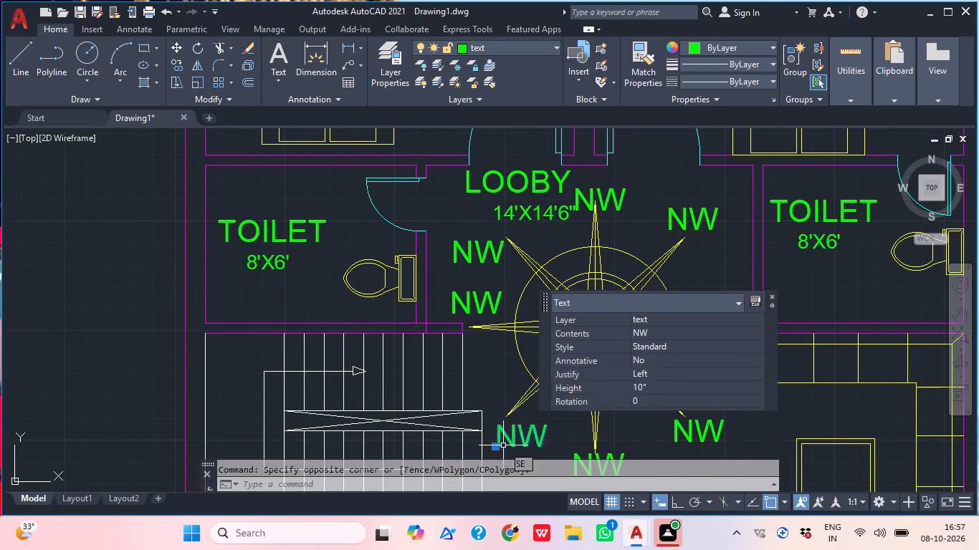
{"action": "double_click", "coordinate": [509, 436]}
{"action": "type", "text": "SE"}
{"action": "left_click", "coordinate": [560, 429]}
Change the label at the compass star's bottom point to E and the one at its lower-right point to NE.
{"action": "middle_click_drag", "start_coordinate": [603, 443], "coordinate": [597, 376]}
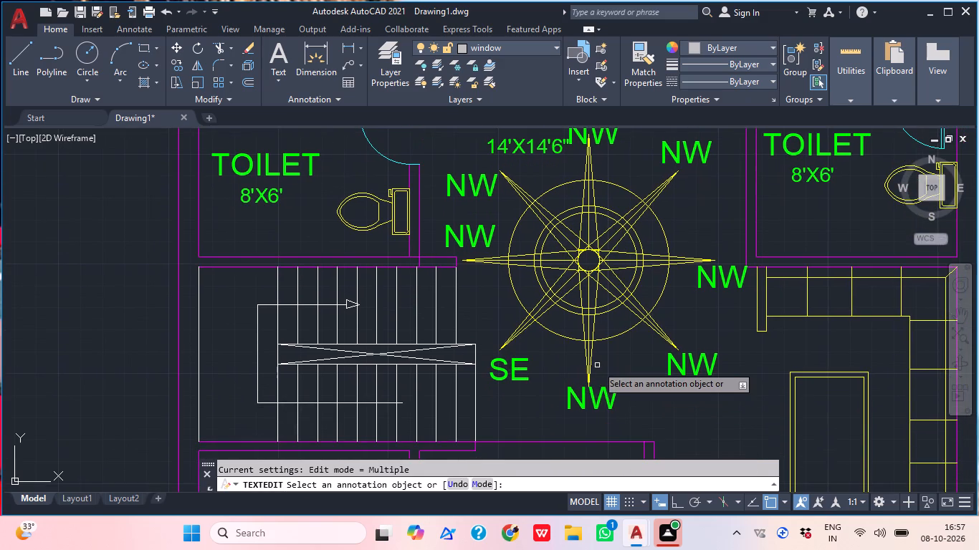
{"action": "double_click", "coordinate": [592, 411]}
{"action": "double_click", "coordinate": [593, 405]}
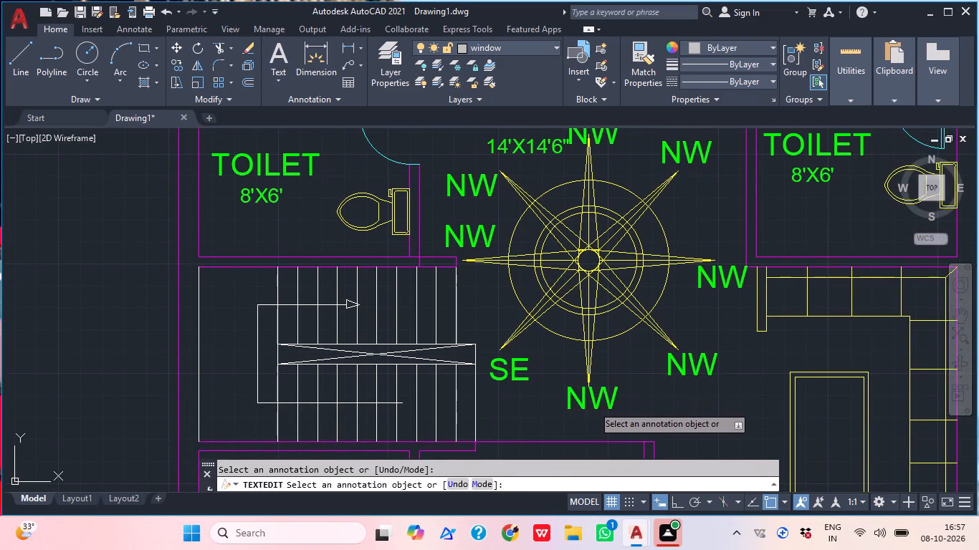
{"action": "key", "text": "e"}
{"action": "left_click", "coordinate": [641, 381]}
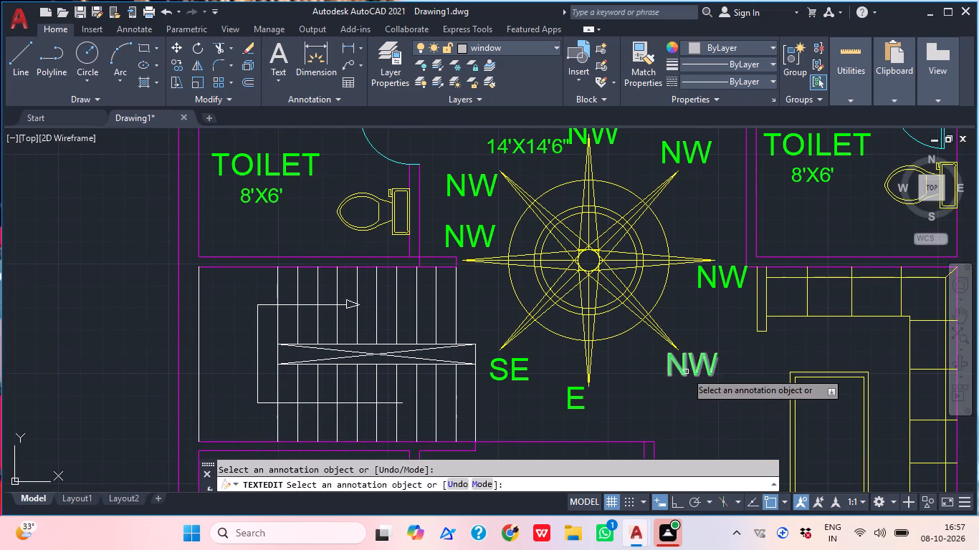
{"action": "double_click", "coordinate": [686, 372]}
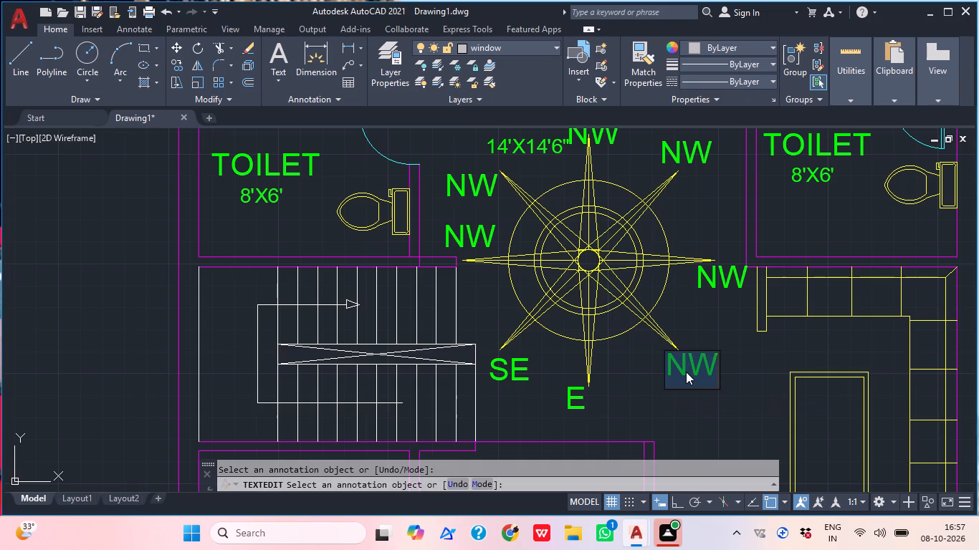
{"action": "key", "text": "n"}
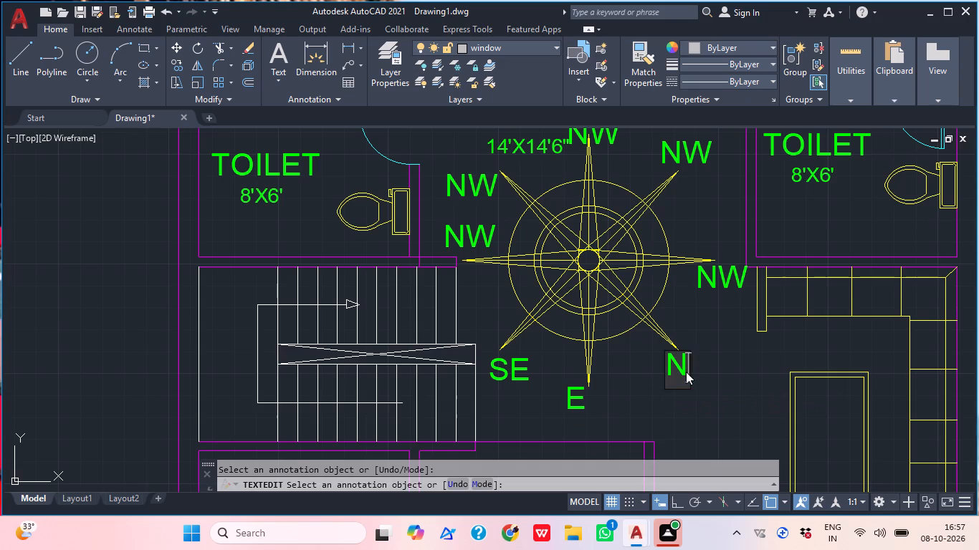
{"action": "key", "text": "e"}
{"action": "left_click", "coordinate": [735, 352]}
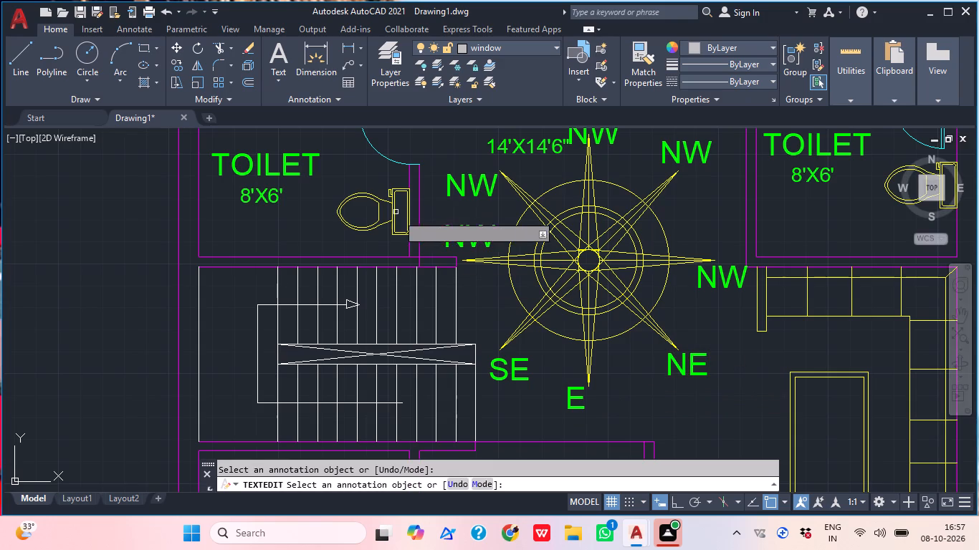
Change the label at the compass star's left point to S and the one at its right point to N.
{"action": "double_click", "coordinate": [454, 230]}
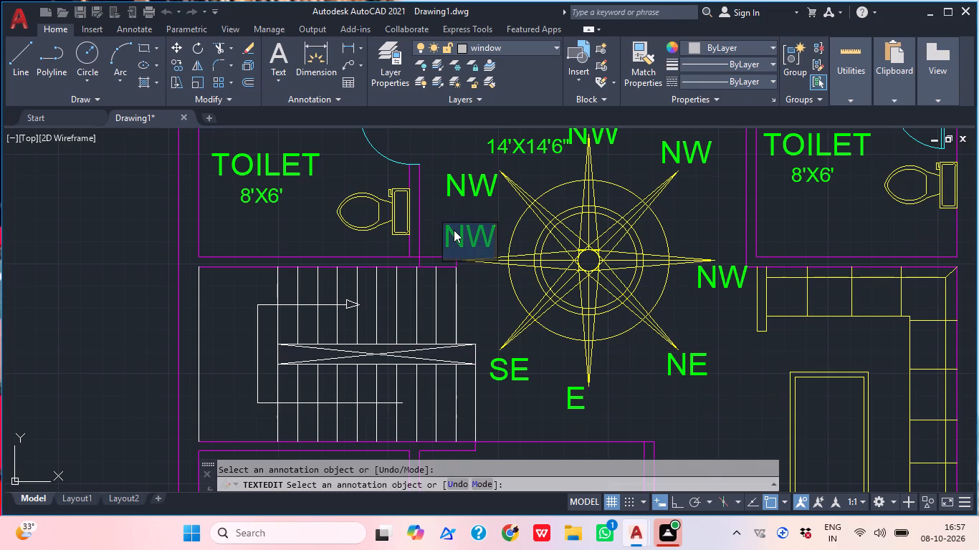
{"action": "key", "text": "s"}
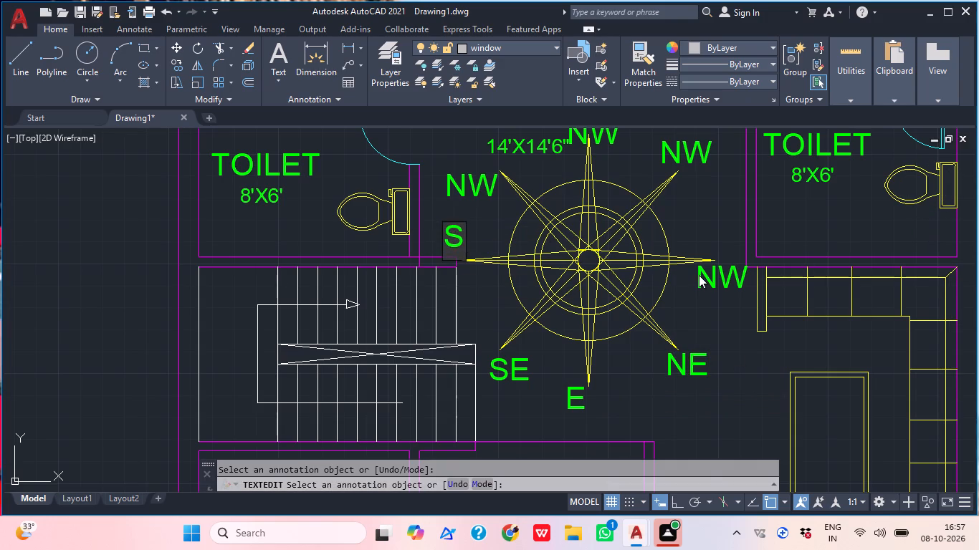
{"action": "double_click", "coordinate": [704, 274]}
{"action": "double_click", "coordinate": [704, 274]}
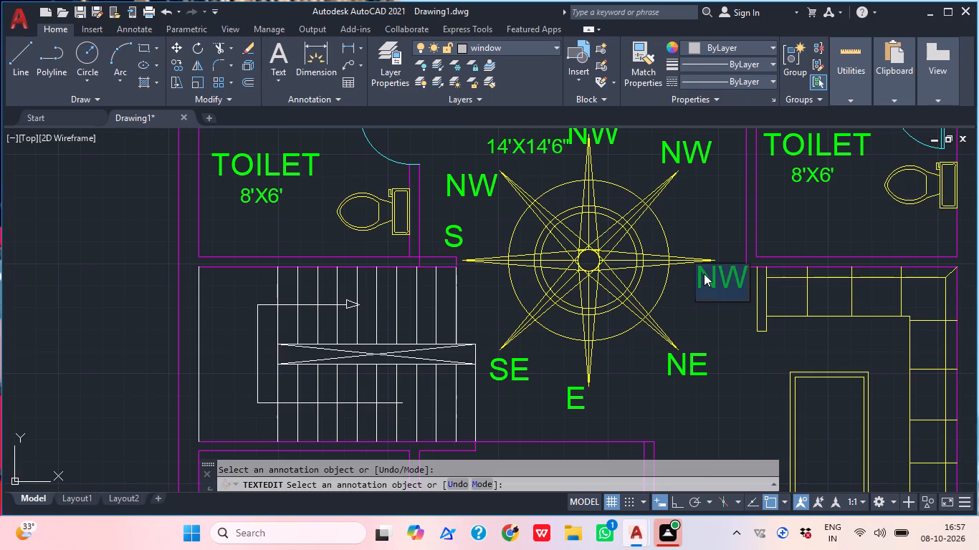
{"action": "key", "text": "n"}
{"action": "left_click", "coordinate": [705, 318]}
Change the label at the compass star's upper-left point to SW and the one at its top point to W.
{"action": "middle_click_drag", "start_coordinate": [560, 234], "coordinate": [560, 291]}
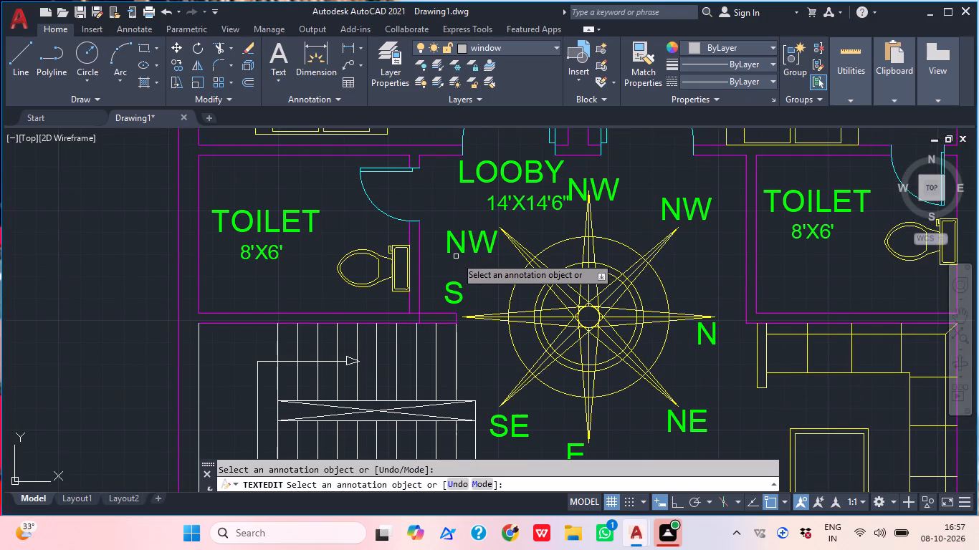
{"action": "double_click", "coordinate": [456, 249]}
{"action": "double_click", "coordinate": [454, 242]}
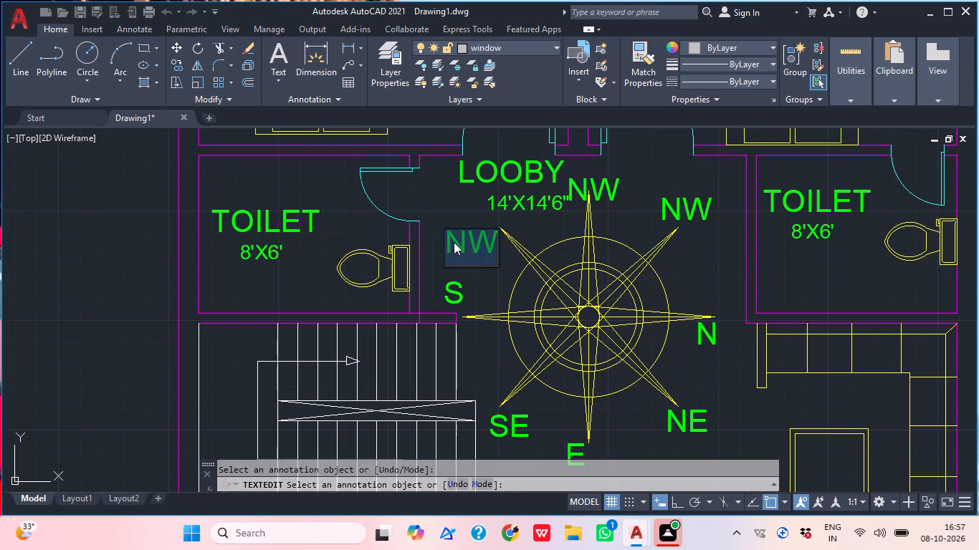
{"action": "type", "text": "SW"}
{"action": "left_click", "coordinate": [487, 284]}
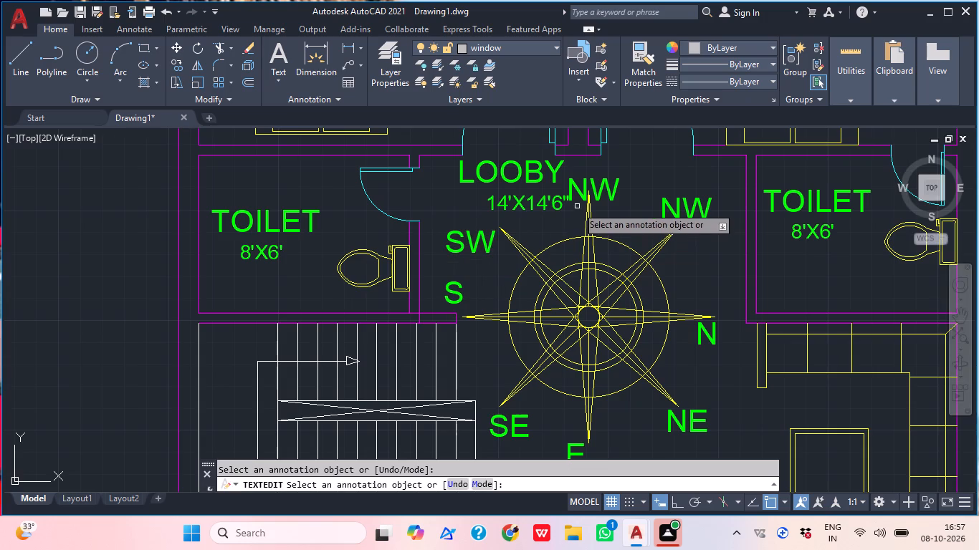
{"action": "scroll", "coordinate": [640, 178], "scroll_direction": "down", "scroll_amount": 1}
{"action": "middle_click_drag", "start_coordinate": [639, 180], "coordinate": [614, 274]}
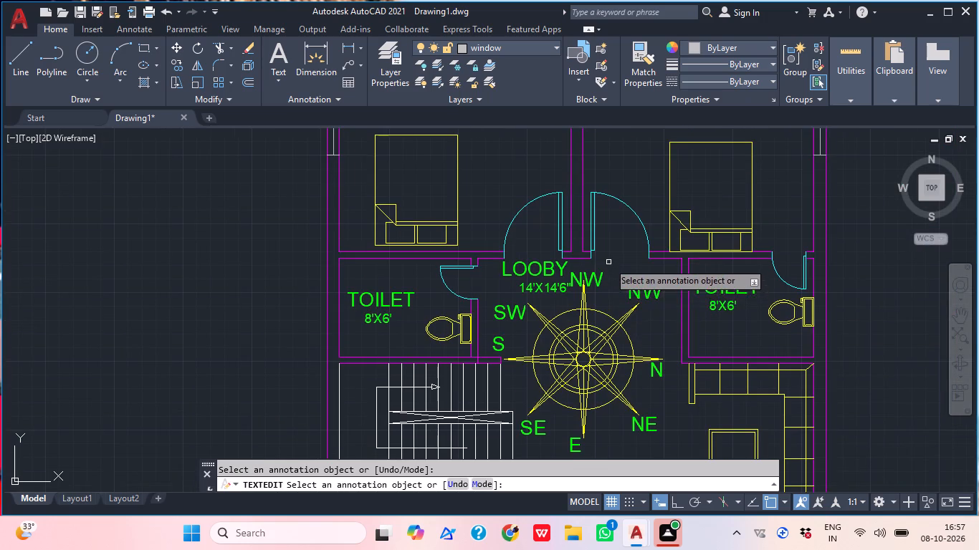
{"action": "double_click", "coordinate": [588, 275]}
{"action": "key", "text": "w"}
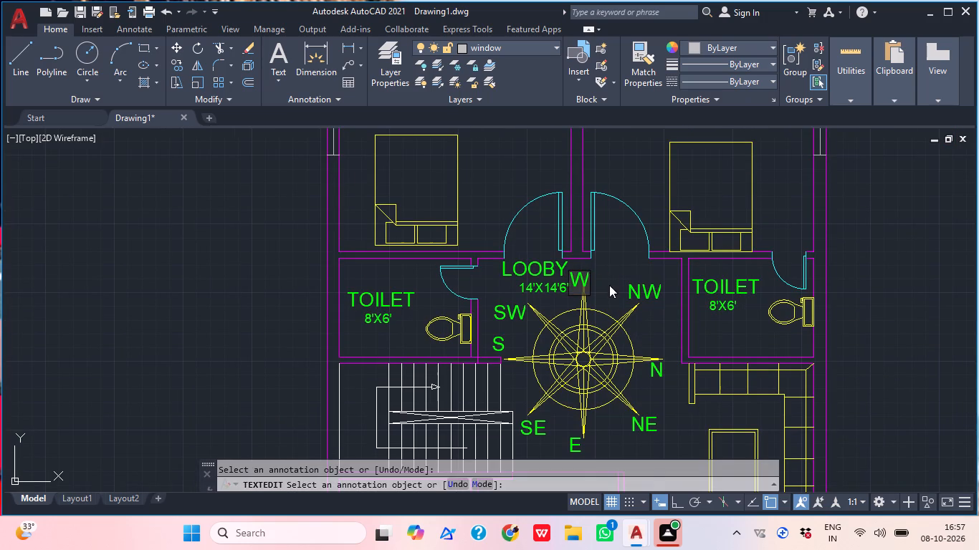
{"action": "left_click", "coordinate": [609, 285]}
{"action": "key", "text": "Escape"}
Erase the spare bed and toilet fixture lying outside the house plan, beside its right outer wall.
{"action": "scroll", "coordinate": [543, 291], "scroll_direction": "down", "scroll_amount": 1}
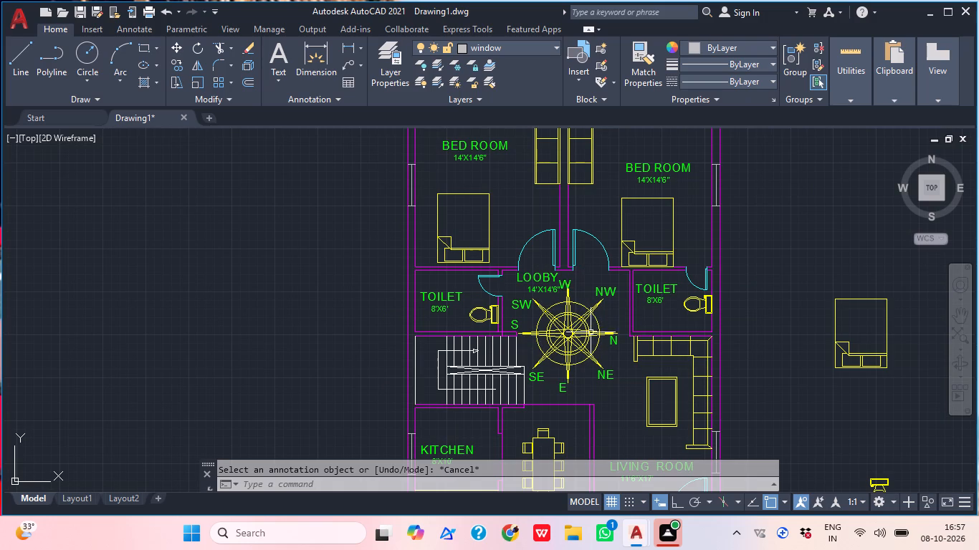
{"action": "middle_click_drag", "start_coordinate": [591, 334], "coordinate": [581, 332]}
{"action": "scroll", "coordinate": [573, 307], "scroll_direction": "down", "scroll_amount": 1}
{"action": "left_click", "coordinate": [861, 453]}
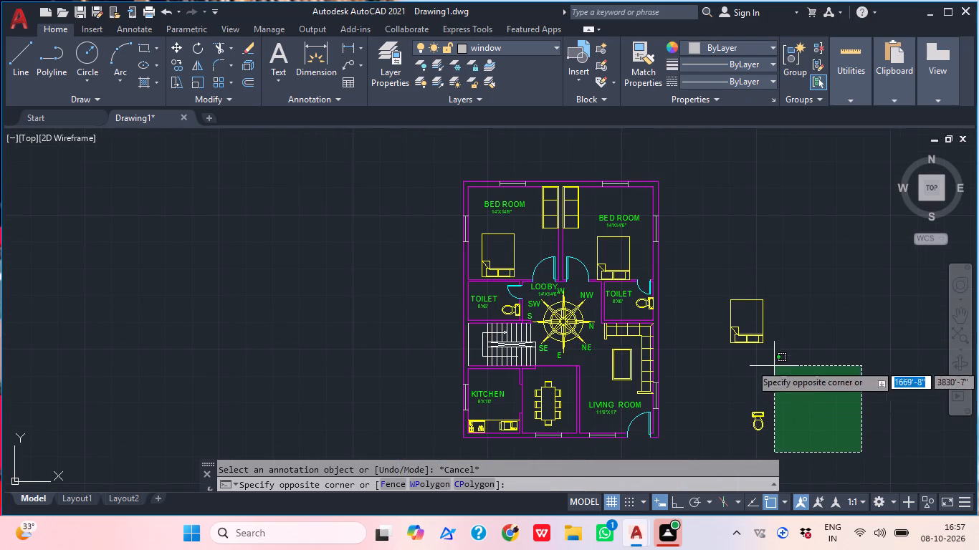
{"action": "left_click", "coordinate": [706, 256]}
{"action": "key", "text": "Delete"}
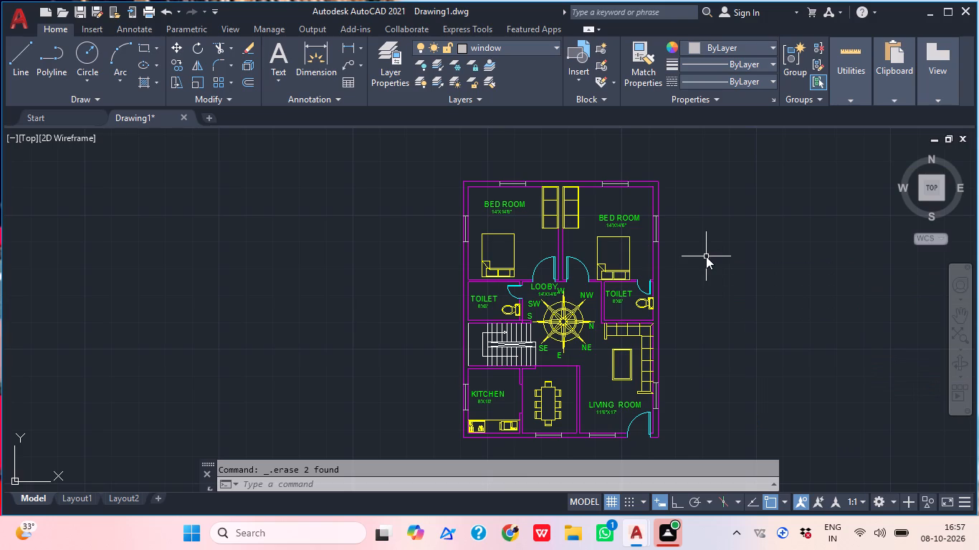
Place the single-line text EAST FACING HOUSE above the plan on layer 0, about 2'-5" high at 0° rotation, with ortho on.
{"action": "middle_click_drag", "start_coordinate": [664, 291], "coordinate": [664, 342]}
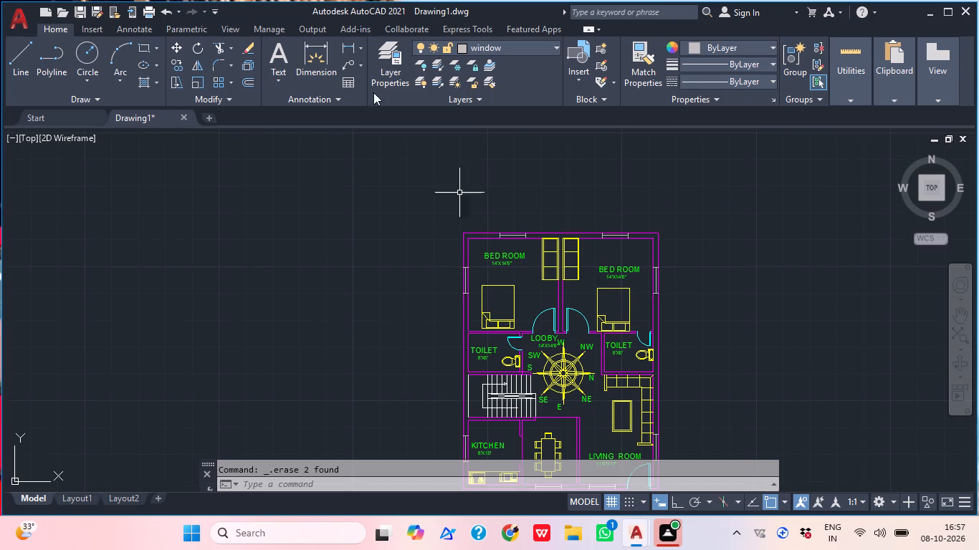
{"action": "left_click", "coordinate": [537, 44]}
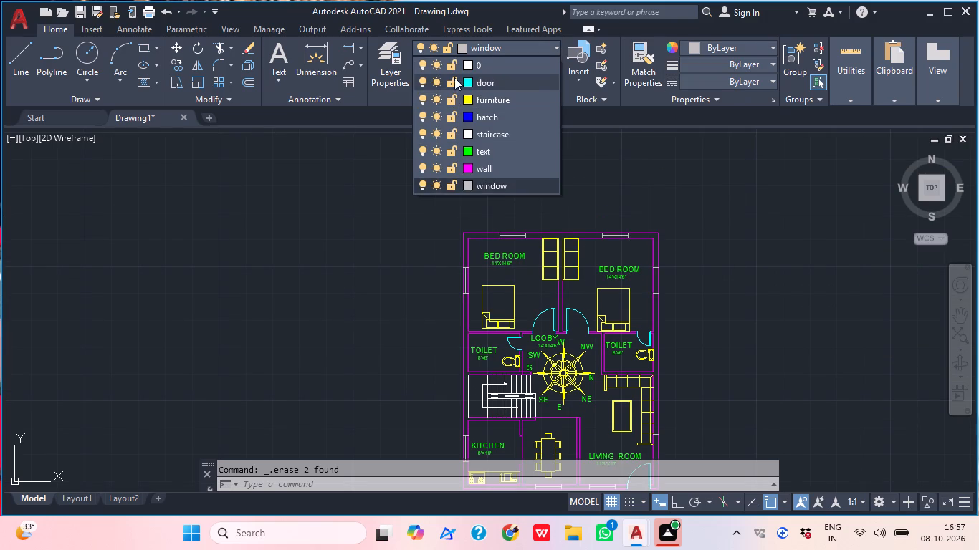
{"action": "left_click", "coordinate": [461, 64]}
{"action": "type", "text": "TEX"}
{"action": "key", "text": "space"}
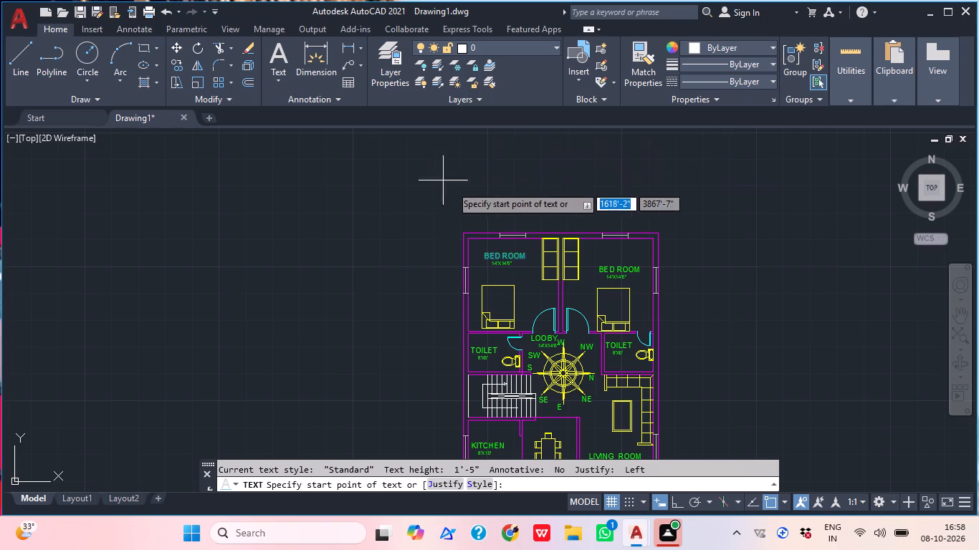
{"action": "left_click", "coordinate": [479, 193]}
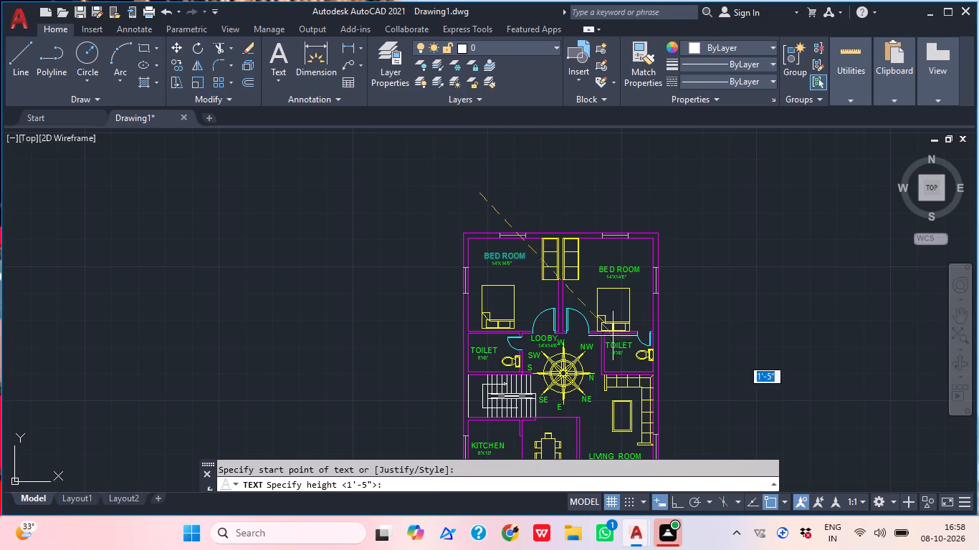
{"action": "left_click", "coordinate": [674, 503]}
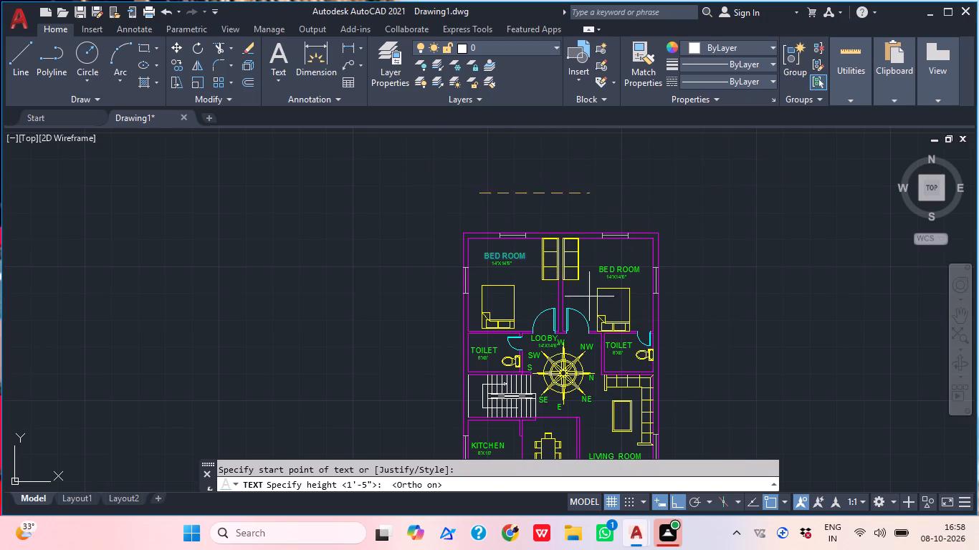
{"action": "scroll", "coordinate": [429, 193], "scroll_direction": "up", "scroll_amount": 2}
{"action": "left_click", "coordinate": [545, 234]}
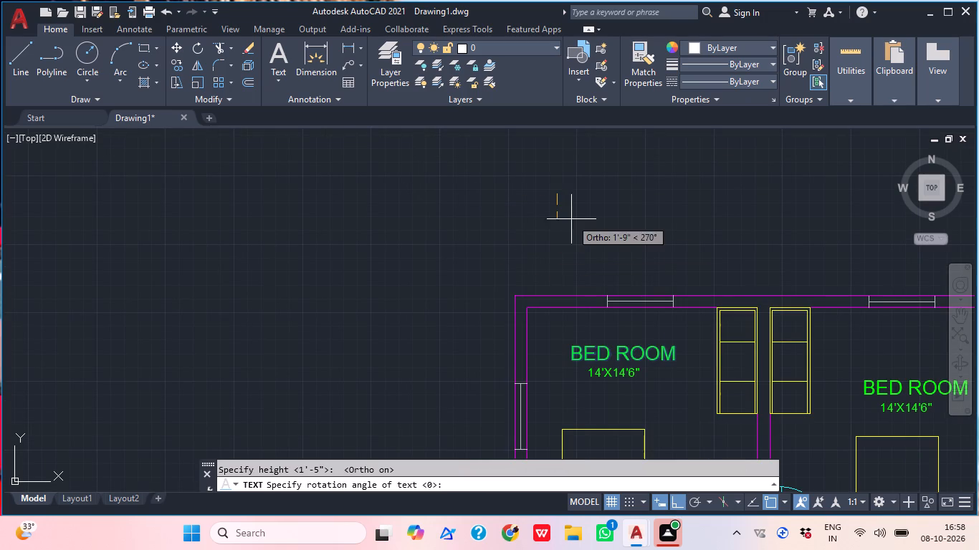
{"action": "left_click", "coordinate": [602, 195]}
{"action": "middle_click_drag", "start_coordinate": [599, 226], "coordinate": [573, 243]}
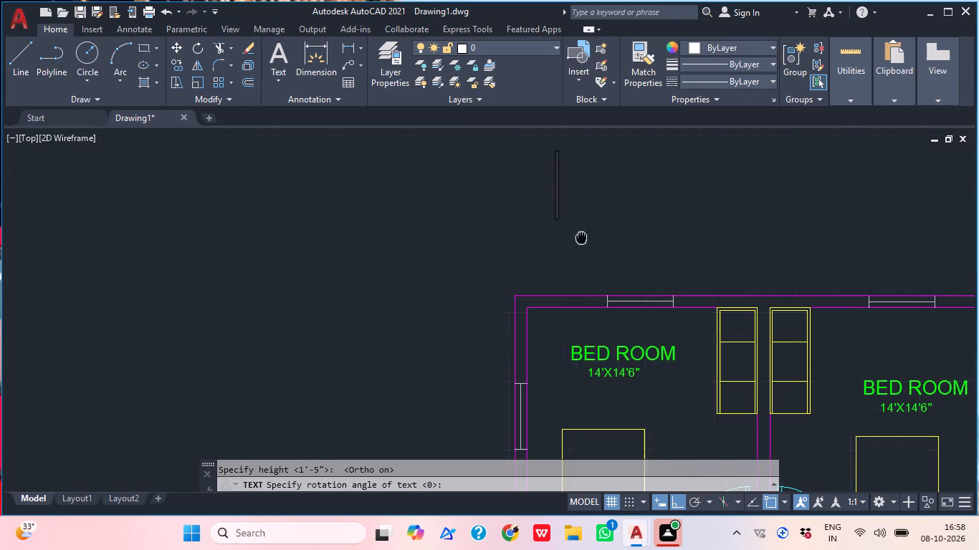
{"action": "middle_click_drag", "start_coordinate": [573, 243], "coordinate": [510, 281]}
{"action": "type", "text": "EAST"}
{"action": "key", "text": "space"}
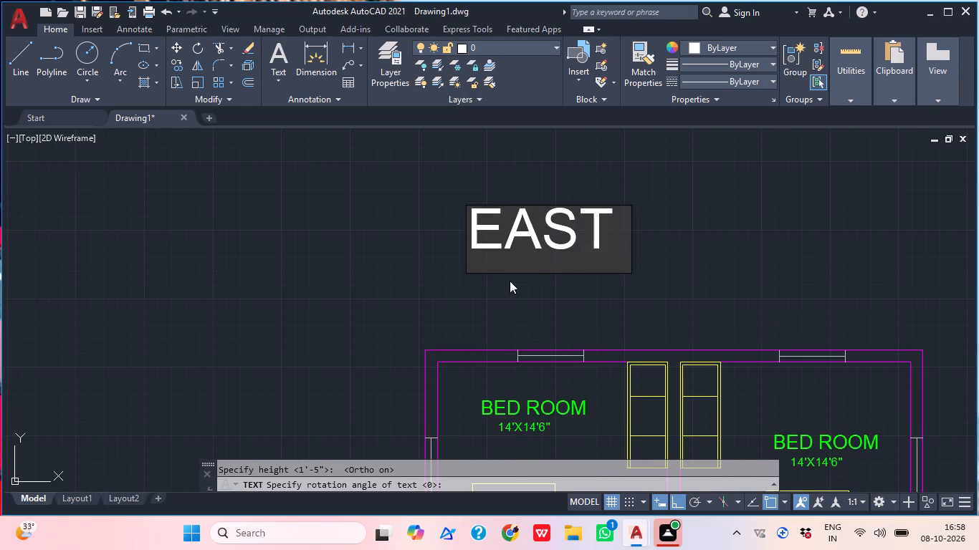
{"action": "type", "text": "FACING HOUSE"}
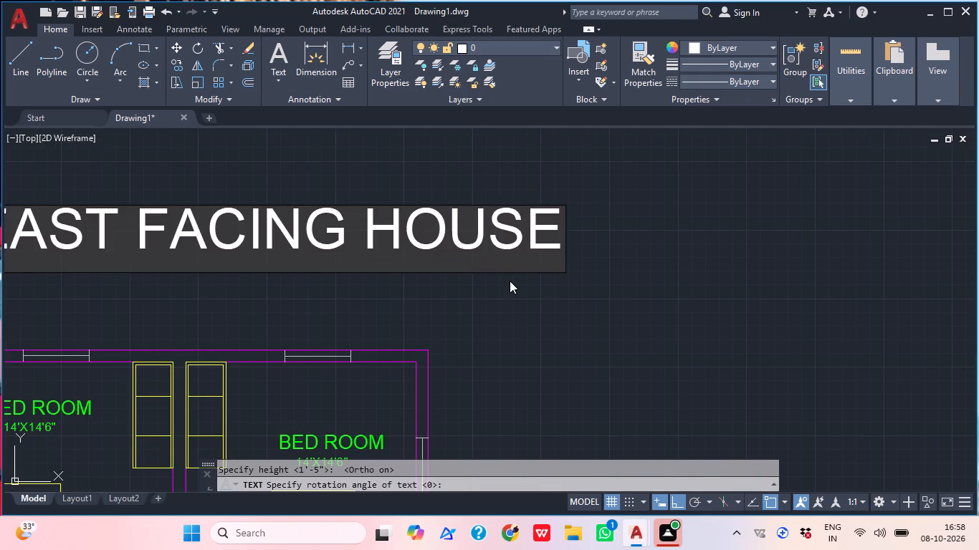
{"action": "left_click", "coordinate": [818, 322]}
{"action": "key", "text": "Escape"}
{"action": "key", "text": "Escape"}
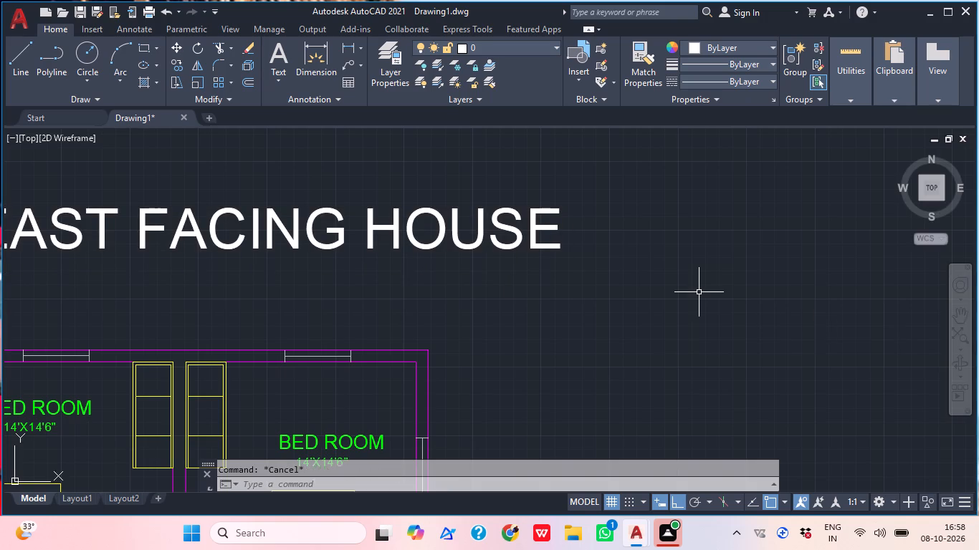
Move the EAST FACING HOUSE title horizontally to the left so it sits centred above the plan.
{"action": "middle_click_drag", "start_coordinate": [716, 299], "coordinate": [752, 308]}
{"action": "left_click", "coordinate": [576, 256]}
{"action": "left_click", "coordinate": [445, 184]}
{"action": "scroll", "coordinate": [489, 201], "scroll_direction": "down", "scroll_amount": 1}
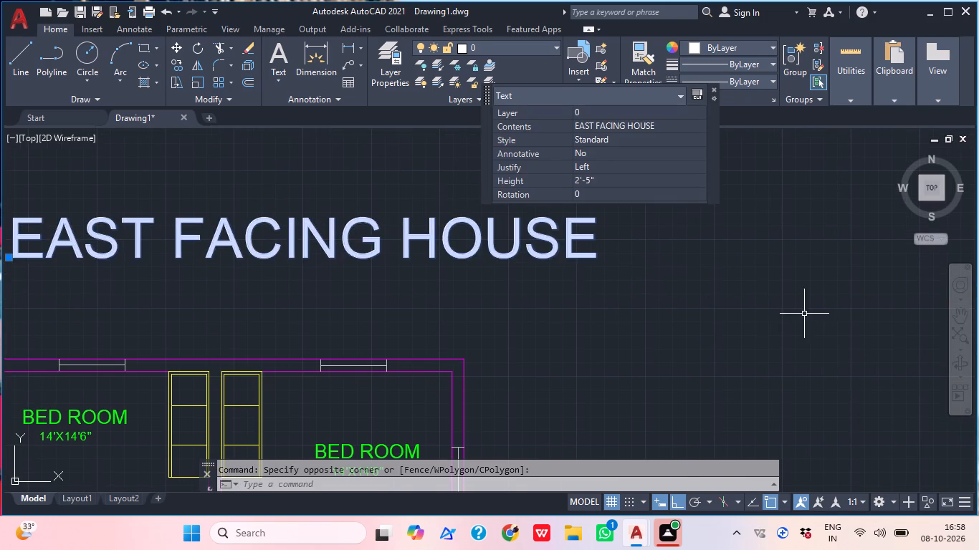
{"action": "scroll", "coordinate": [798, 317], "scroll_direction": "down", "scroll_amount": 3}
{"action": "type", "text": "M"}
{"action": "key", "text": "space"}
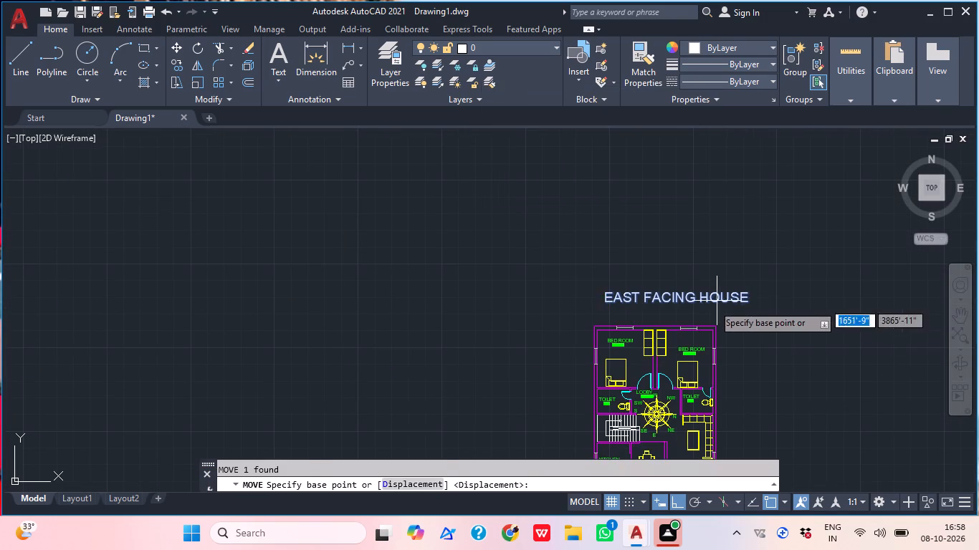
{"action": "left_click", "coordinate": [713, 304]}
{"action": "left_click", "coordinate": [586, 296]}
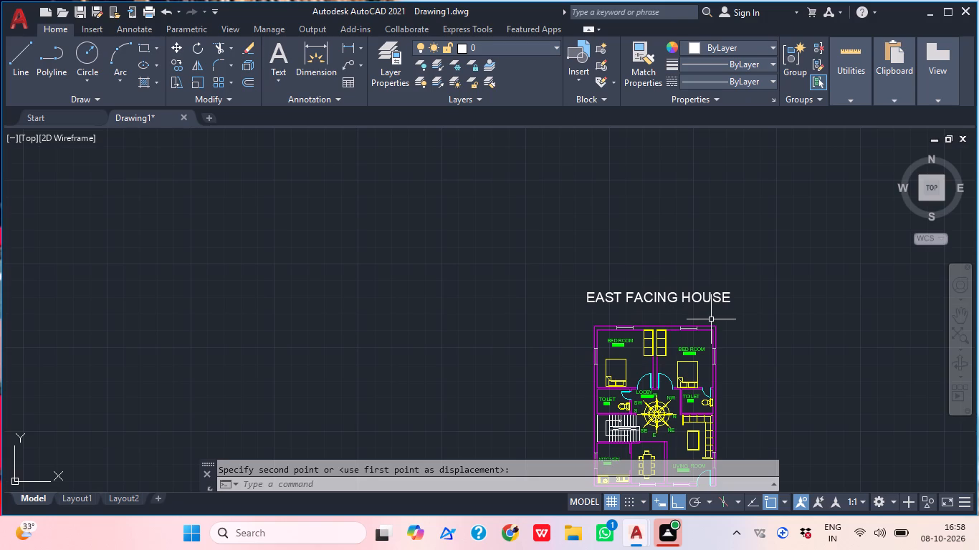
{"action": "key", "text": "Escape"}
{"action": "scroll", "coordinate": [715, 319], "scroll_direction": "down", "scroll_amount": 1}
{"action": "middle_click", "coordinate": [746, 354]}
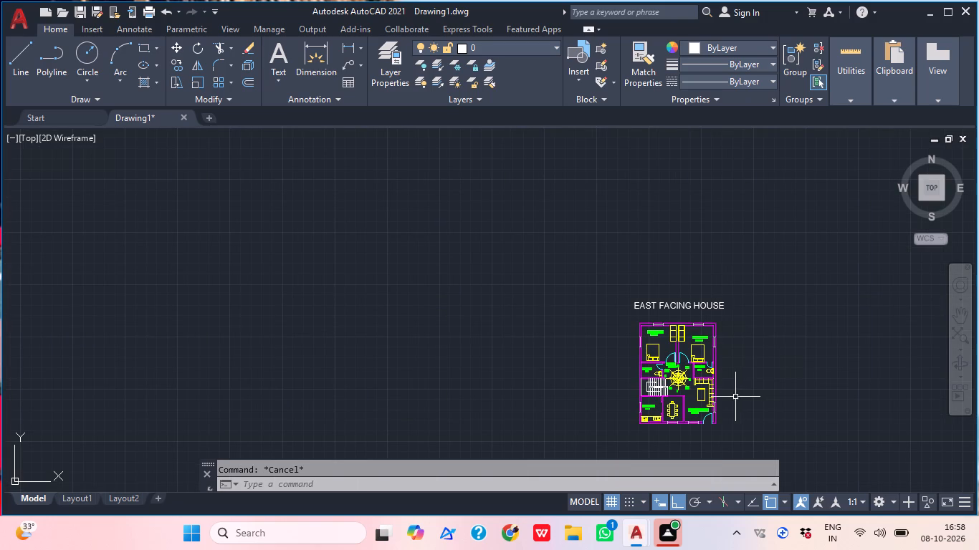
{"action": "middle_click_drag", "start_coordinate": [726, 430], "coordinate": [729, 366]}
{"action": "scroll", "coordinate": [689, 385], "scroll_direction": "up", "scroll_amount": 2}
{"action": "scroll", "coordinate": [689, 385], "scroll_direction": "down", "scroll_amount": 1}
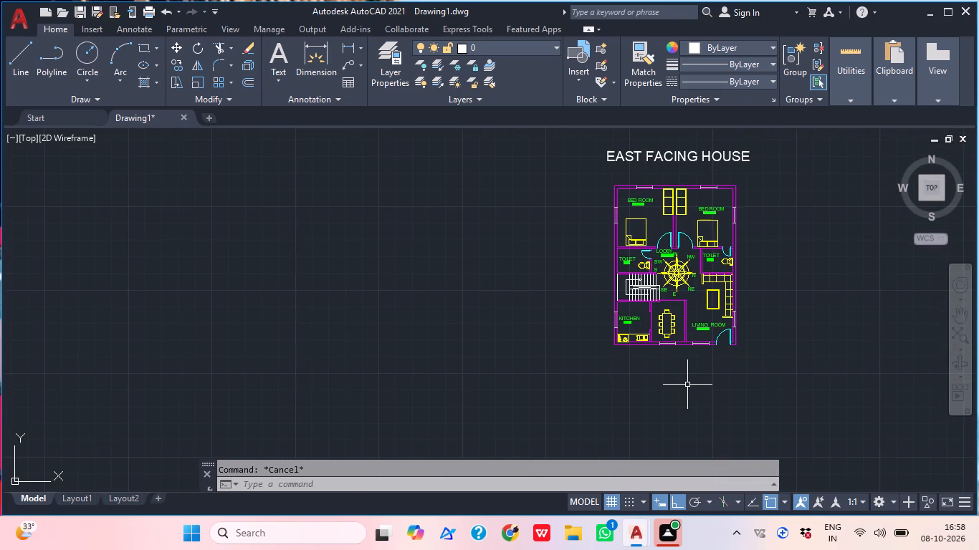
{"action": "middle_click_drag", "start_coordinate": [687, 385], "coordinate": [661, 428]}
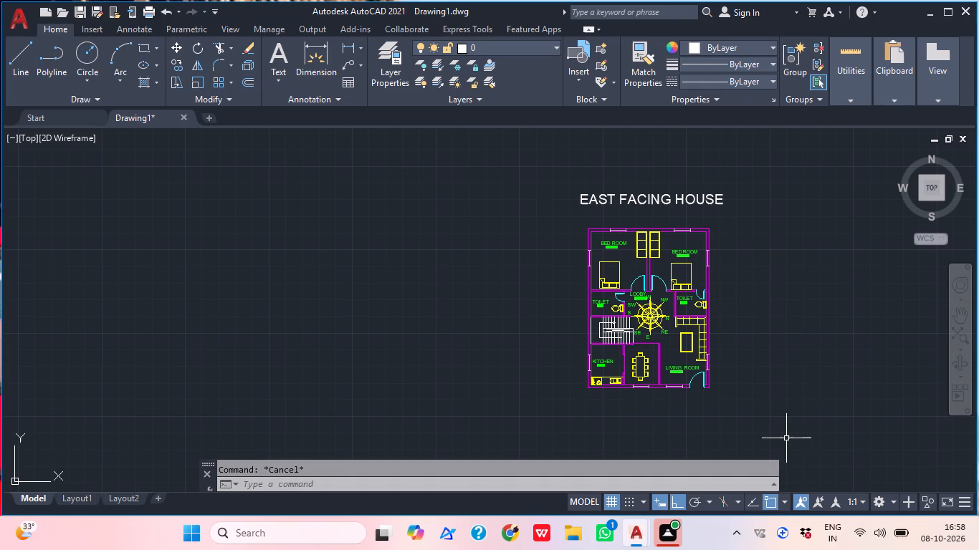
Save the drawing in the AUTO CADD folder of Documents under the name EAST FACE HOUSE.
{"action": "key", "text": "ctrl+s"}
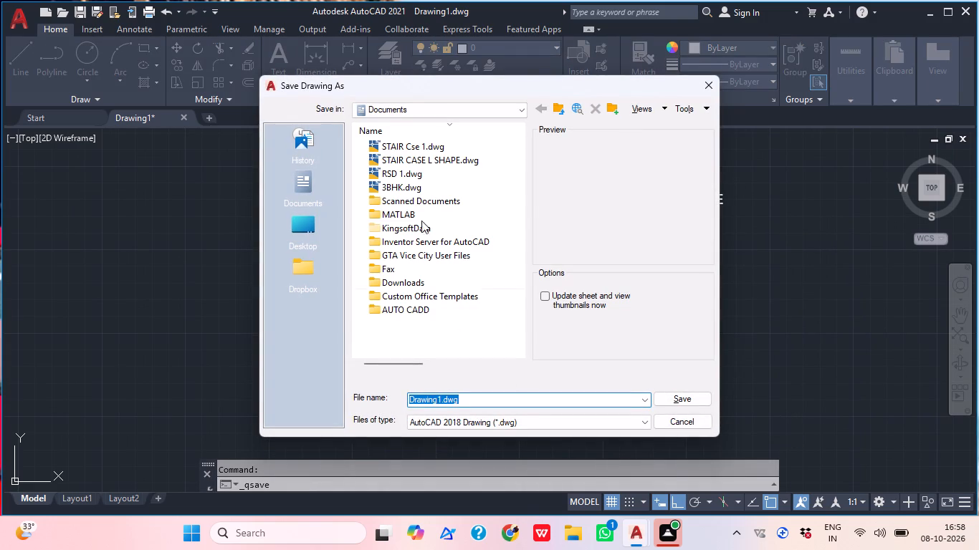
{"action": "left_click", "coordinate": [391, 307]}
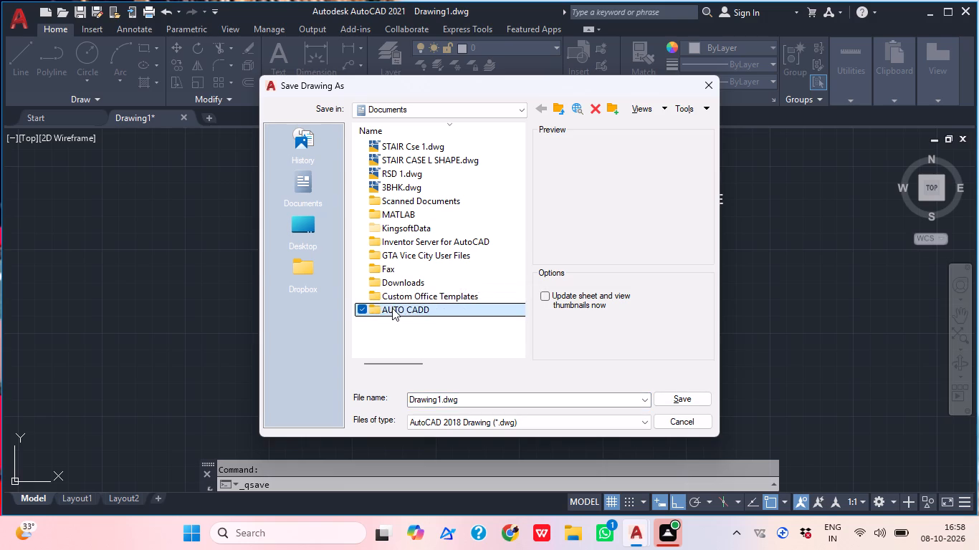
{"action": "left_click", "coordinate": [392, 308]}
{"action": "left_click", "coordinate": [392, 308]}
{"action": "double_click", "coordinate": [479, 401]}
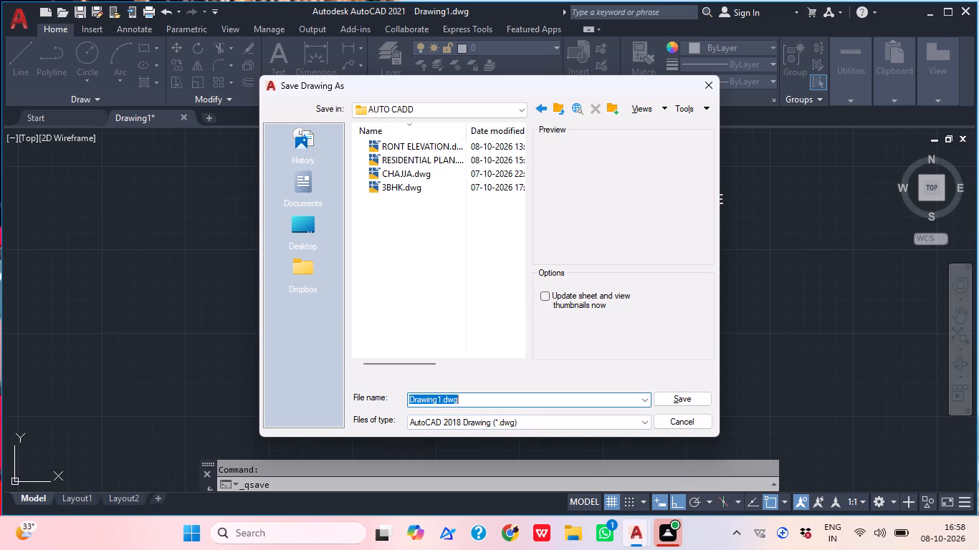
{"action": "type", "text": "EAST FACE G"}
{"action": "key", "text": "BackSpace"}
{"action": "type", "text": "HOUSE"}
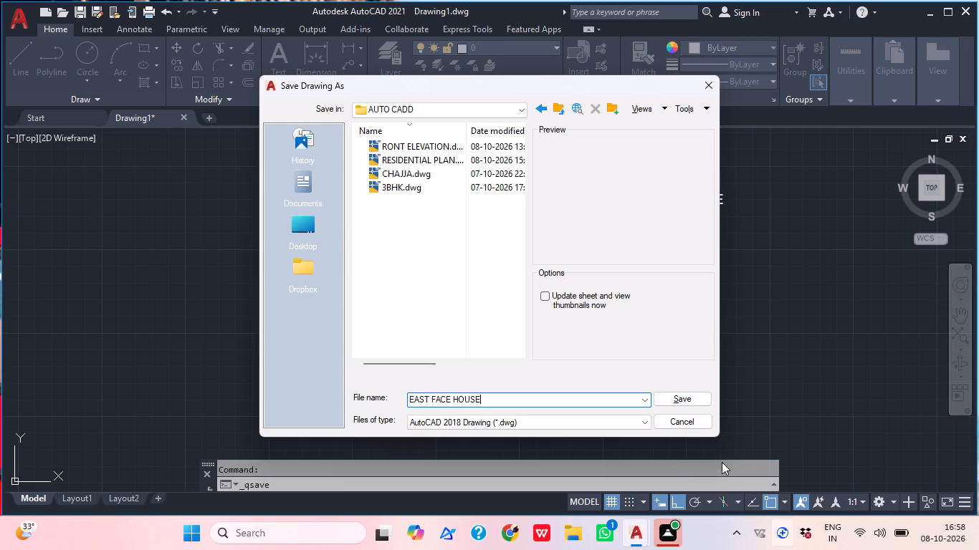
{"action": "left_click", "coordinate": [686, 394]}
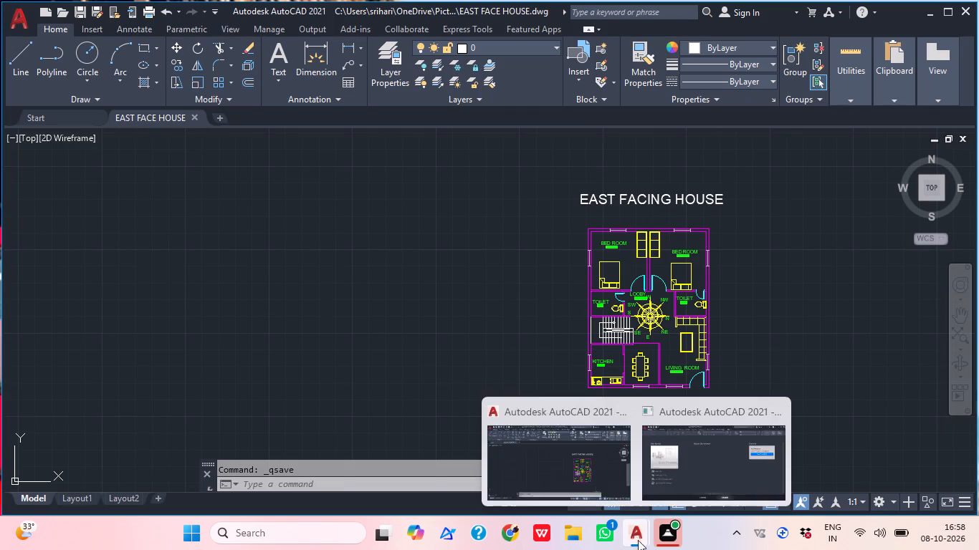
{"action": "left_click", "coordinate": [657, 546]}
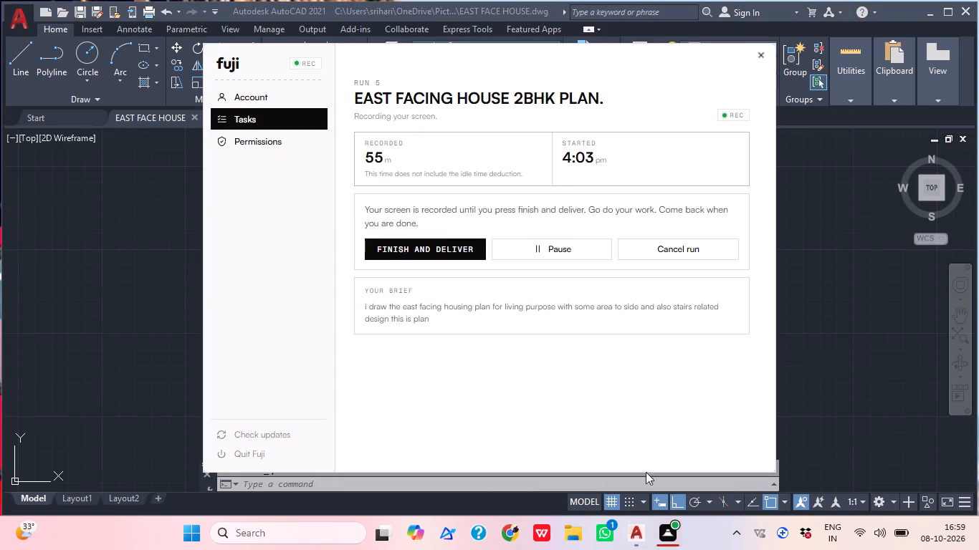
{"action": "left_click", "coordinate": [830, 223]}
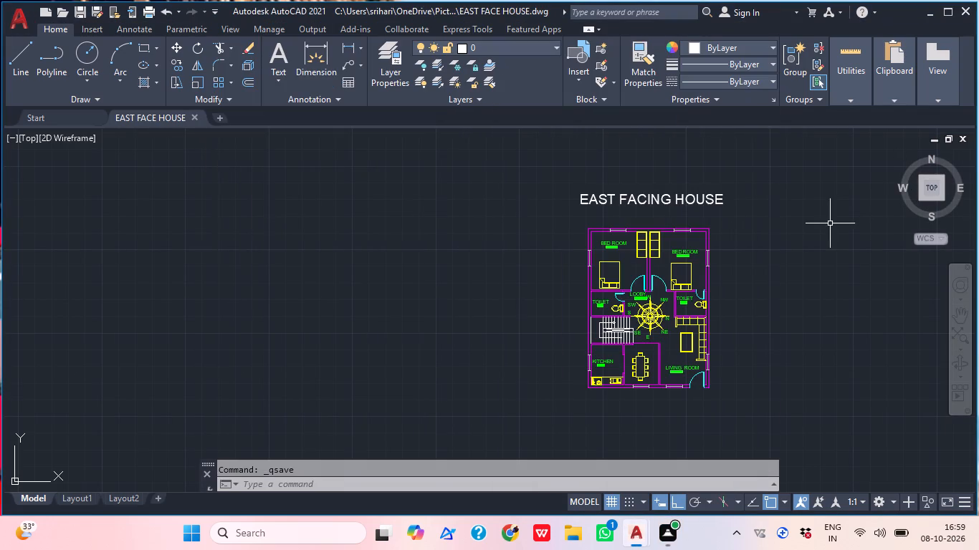
Start a plot of the model with the AutoCAD PDF (High Quality Print).pc3 plotter and inches as the scale unit.
{"action": "key", "text": "ctrl+alt+p"}
{"action": "key", "text": "ctrl+p"}
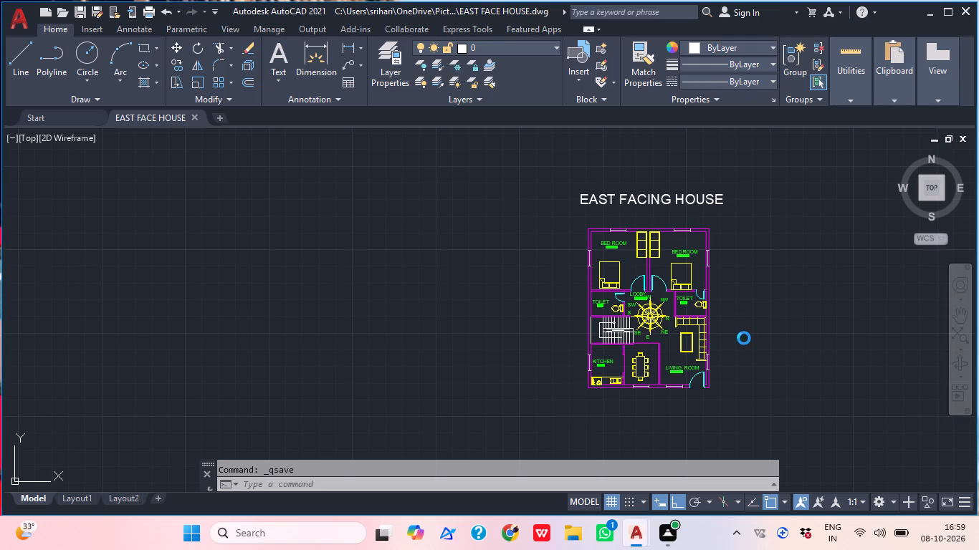
{"action": "left_click", "coordinate": [444, 154]}
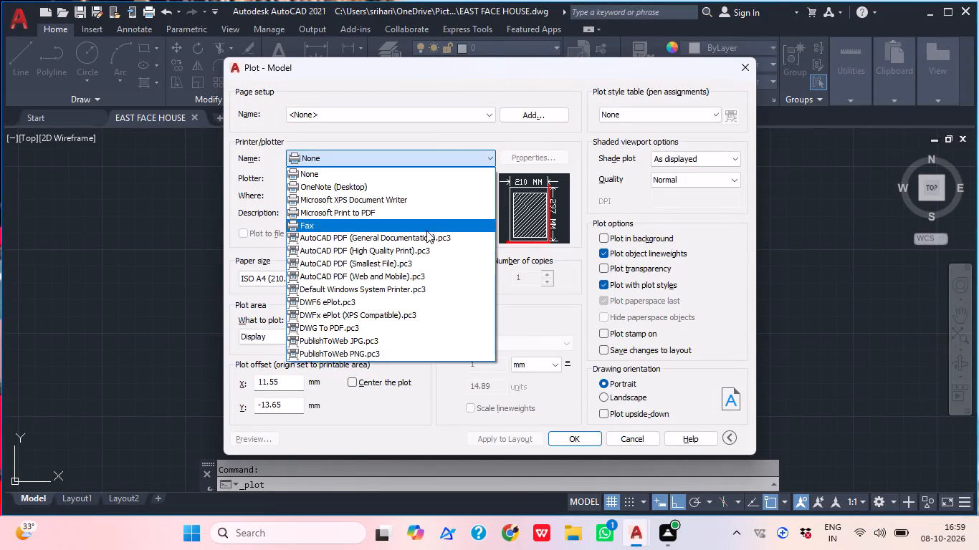
{"action": "left_click", "coordinate": [427, 251]}
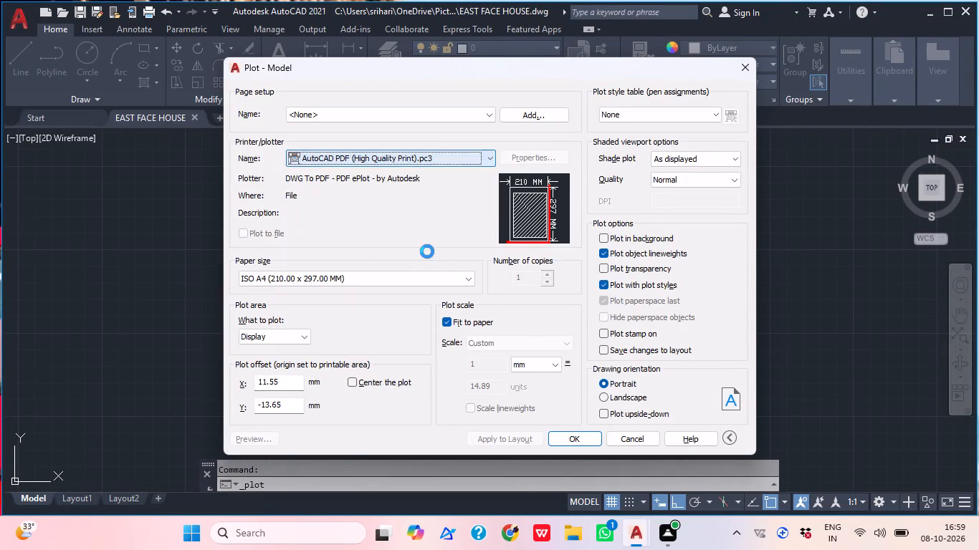
{"action": "left_click", "coordinate": [547, 370]}
{"action": "left_click", "coordinate": [534, 375]}
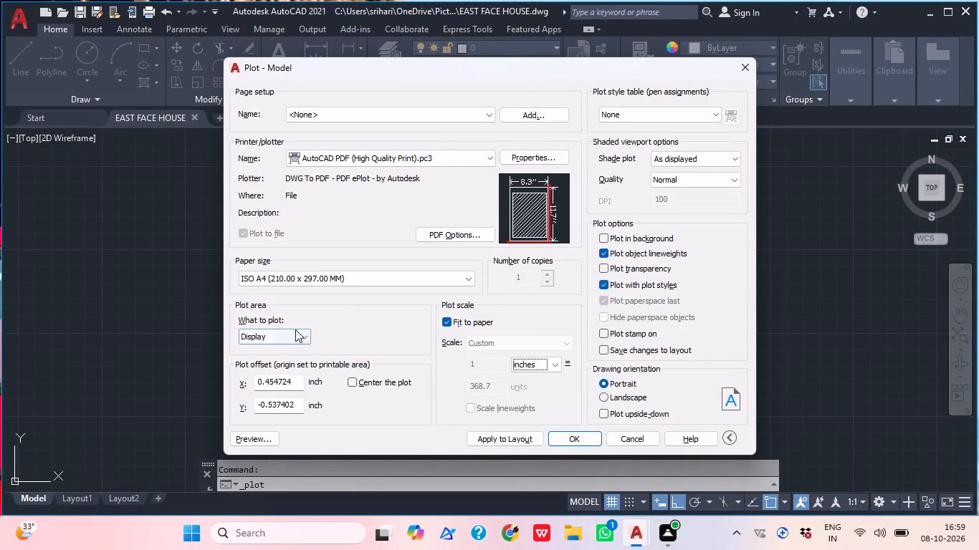
Set the plot area to a window enclosing the whole house plan and its EAST FACING HOUSE title.
{"action": "left_click", "coordinate": [295, 329]}
{"action": "left_click", "coordinate": [291, 383]}
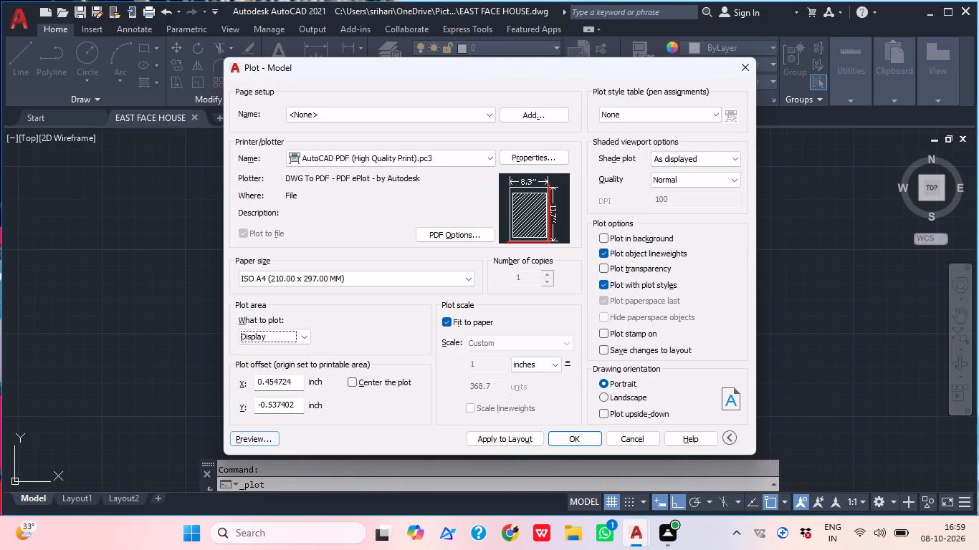
{"action": "left_click", "coordinate": [302, 342]}
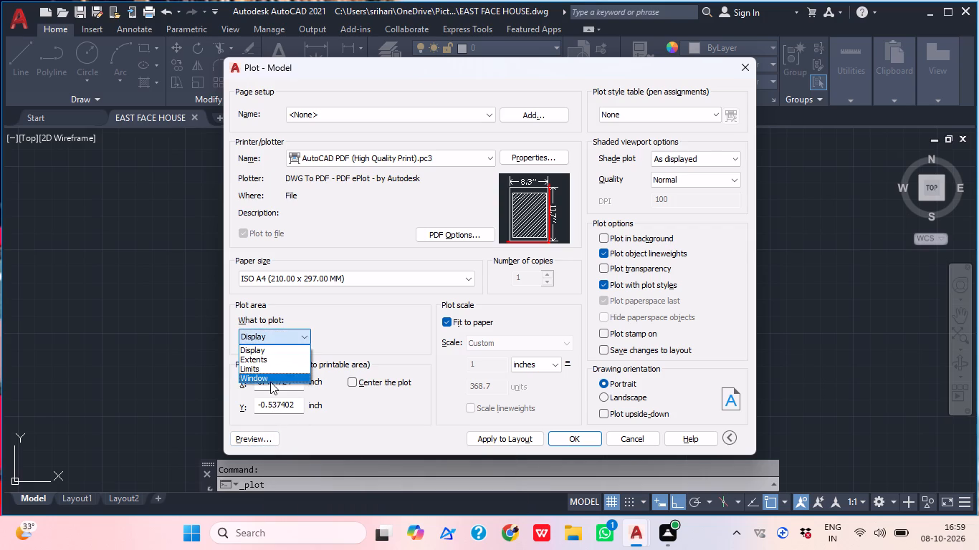
{"action": "left_click", "coordinate": [270, 382]}
{"action": "scroll", "coordinate": [421, 301], "scroll_direction": "down", "scroll_amount": 3}
{"action": "middle_click_drag", "start_coordinate": [538, 304], "coordinate": [481, 317]}
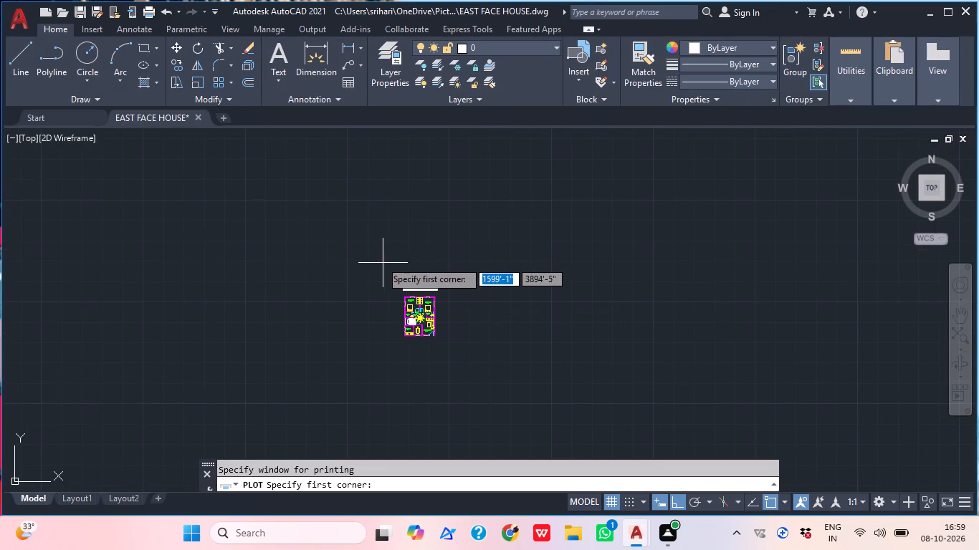
{"action": "left_click", "coordinate": [391, 274]}
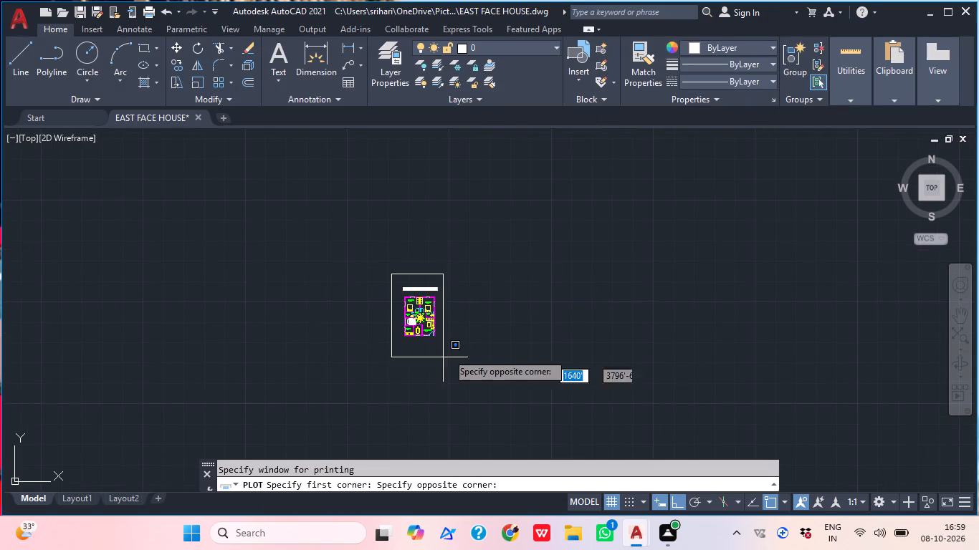
{"action": "left_click", "coordinate": [450, 354]}
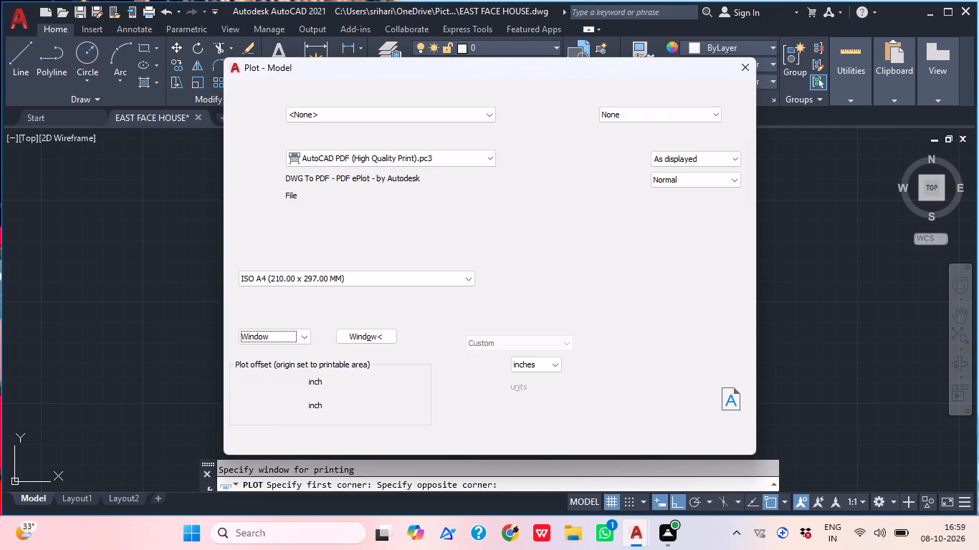
Preview the plot and examine how the plan and title sit on the sheet.
{"action": "left_click", "coordinate": [242, 441]}
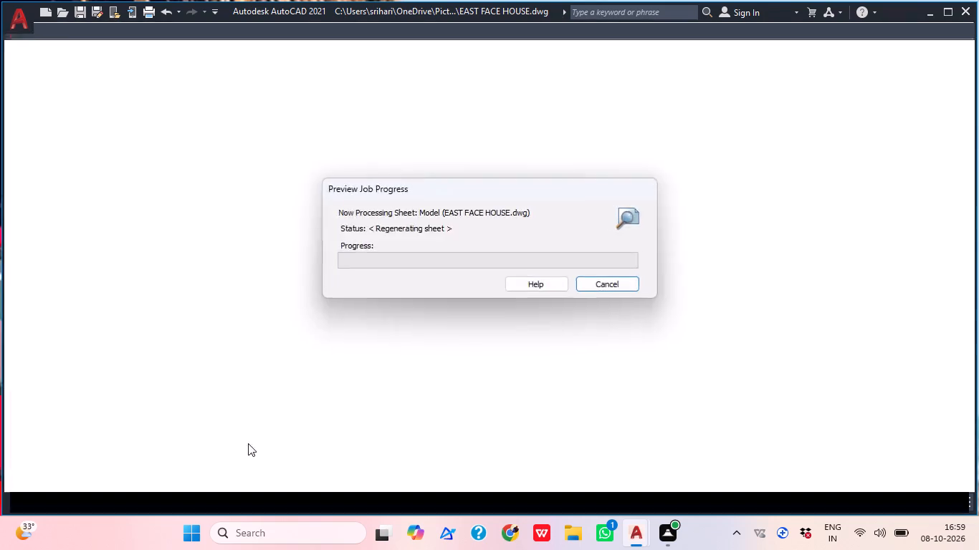
{"action": "scroll", "coordinate": [643, 284], "scroll_direction": "up", "scroll_amount": 2}
{"action": "scroll", "coordinate": [535, 304], "scroll_direction": "down", "scroll_amount": 1}
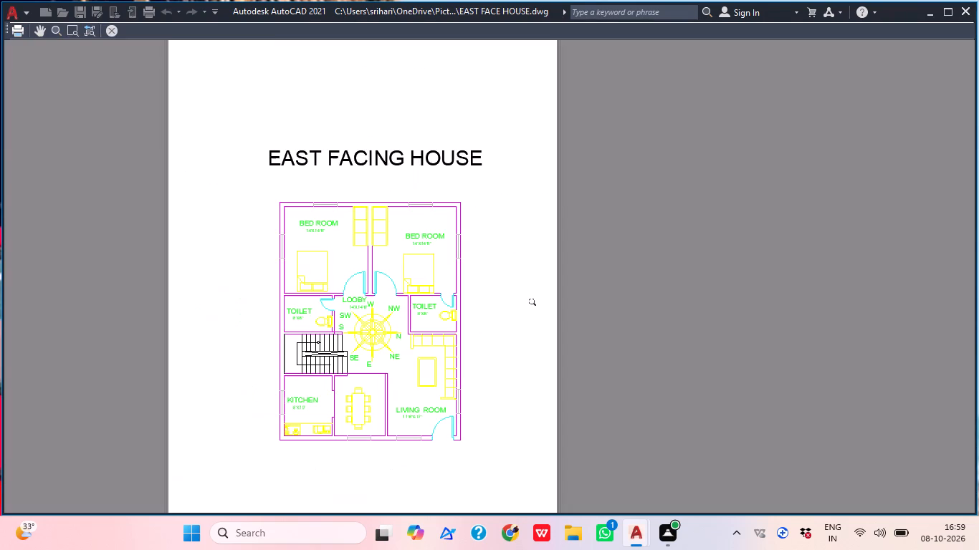
Inspect the plot preview up close, checking the room labels, compass rose, staircase and furniture, and close the preview.
{"action": "middle_click_drag", "start_coordinate": [417, 339], "coordinate": [437, 336]}
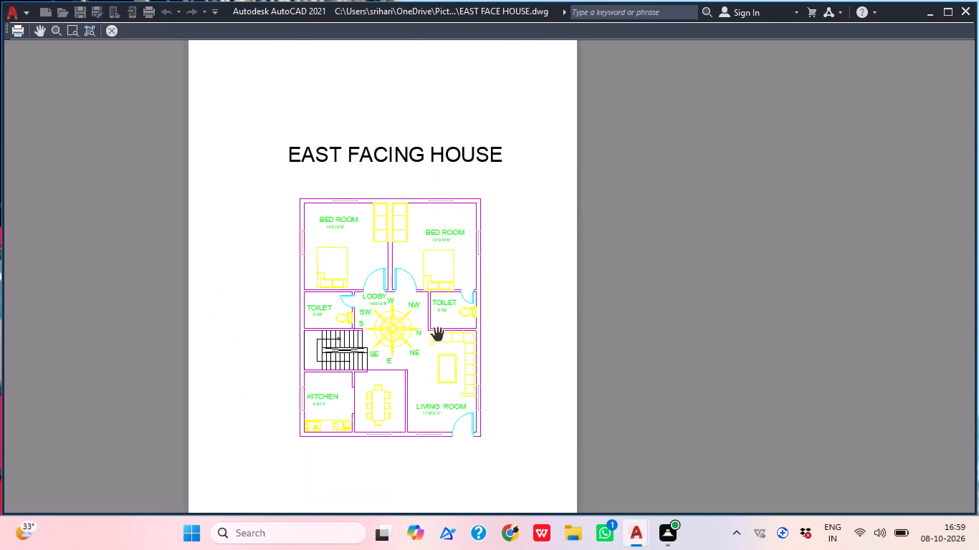
{"action": "scroll", "coordinate": [437, 336], "scroll_direction": "up", "scroll_amount": 1}
{"action": "middle_click_drag", "start_coordinate": [437, 336], "coordinate": [469, 307]}
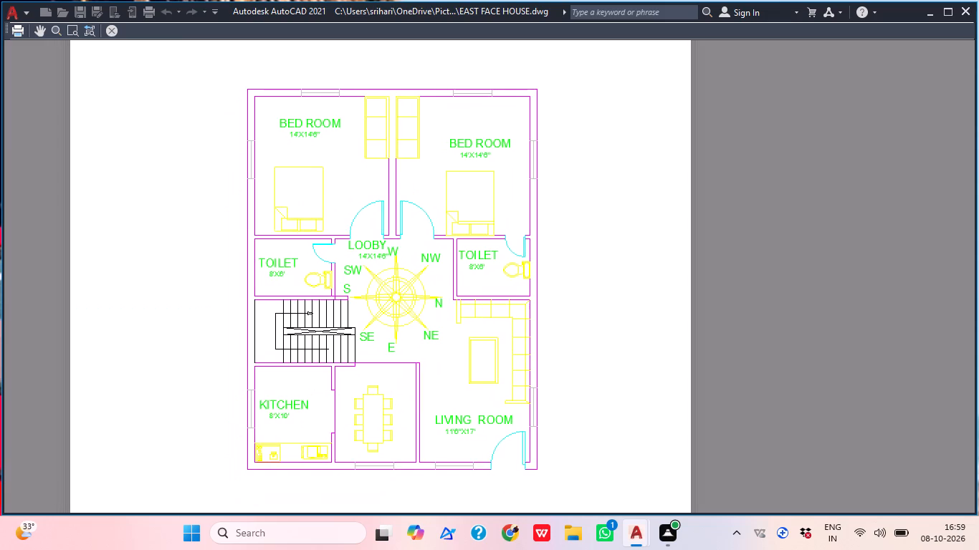
{"action": "scroll", "coordinate": [468, 296], "scroll_direction": "up", "scroll_amount": 2}
{"action": "scroll", "coordinate": [468, 296], "scroll_direction": "down", "scroll_amount": 1}
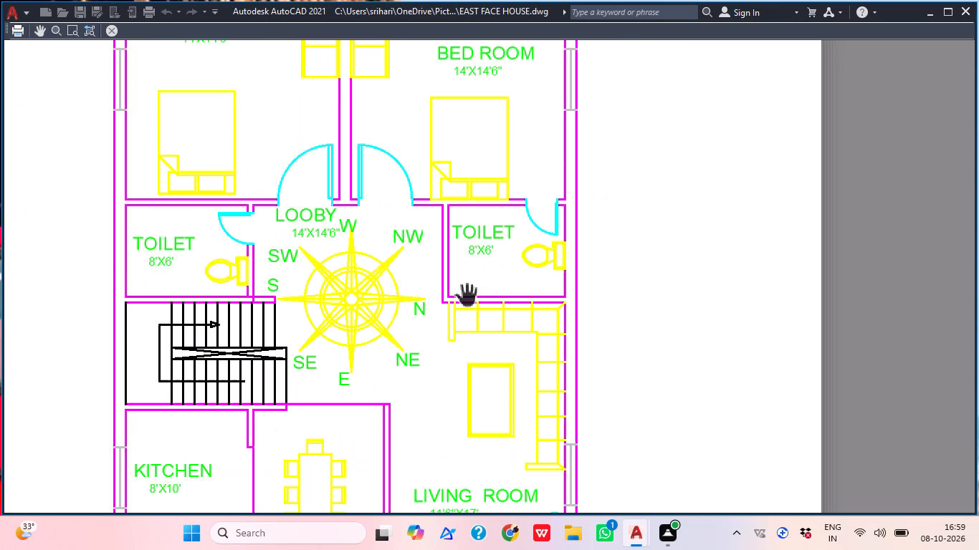
{"action": "scroll", "coordinate": [468, 296], "scroll_direction": "down", "scroll_amount": 1}
{"action": "middle_click_drag", "start_coordinate": [468, 296], "coordinate": [487, 266]}
{"action": "scroll", "coordinate": [419, 272], "scroll_direction": "up", "scroll_amount": 1}
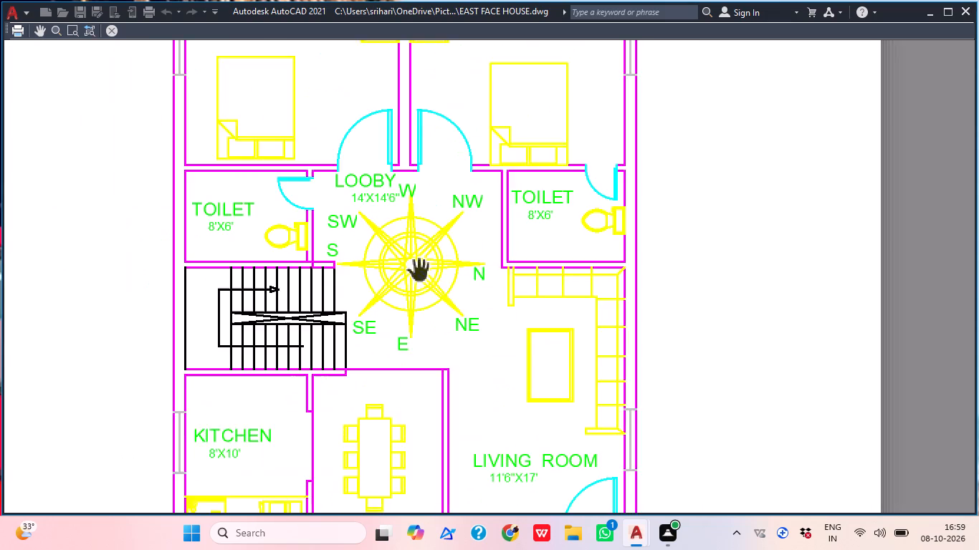
{"action": "scroll", "coordinate": [419, 272], "scroll_direction": "up", "scroll_amount": 1}
{"action": "scroll", "coordinate": [419, 272], "scroll_direction": "down", "scroll_amount": 3}
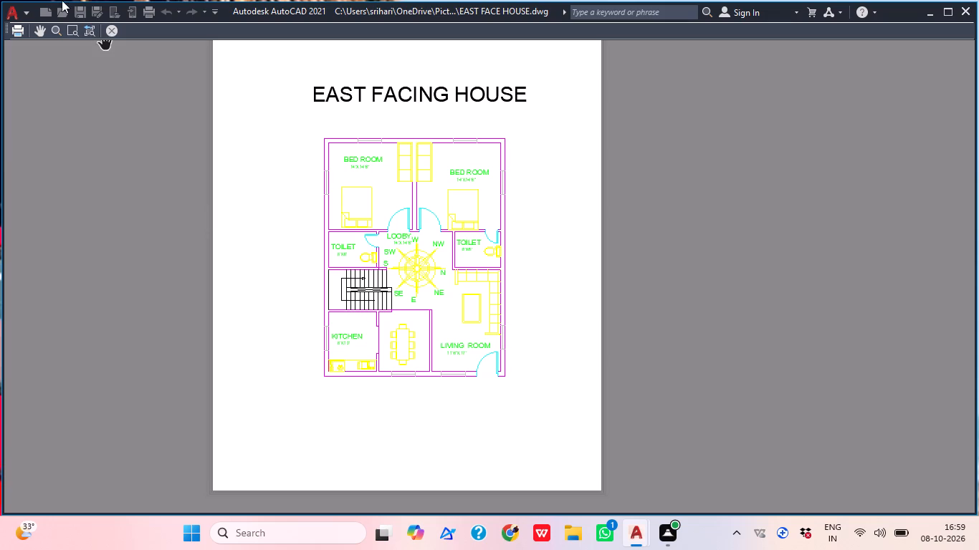
{"action": "scroll", "coordinate": [259, 157], "scroll_direction": "up", "scroll_amount": 1}
{"action": "scroll", "coordinate": [407, 274], "scroll_direction": "up", "scroll_amount": 2}
{"action": "middle_click_drag", "start_coordinate": [388, 266], "coordinate": [232, 75]}
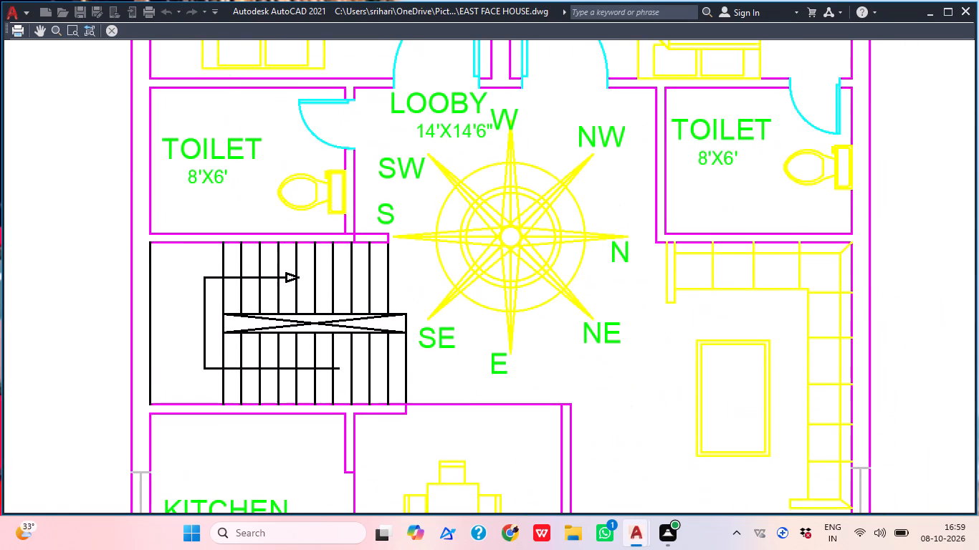
{"action": "middle_click_drag", "start_coordinate": [428, 322], "coordinate": [434, 180]}
{"action": "scroll", "coordinate": [426, 265], "scroll_direction": "up", "scroll_amount": 1}
{"action": "middle_click_drag", "start_coordinate": [449, 352], "coordinate": [472, 238]}
{"action": "scroll", "coordinate": [472, 238], "scroll_direction": "down", "scroll_amount": 3}
{"action": "middle_click_drag", "start_coordinate": [472, 238], "coordinate": [479, 387]}
{"action": "left_click", "coordinate": [115, 34]}
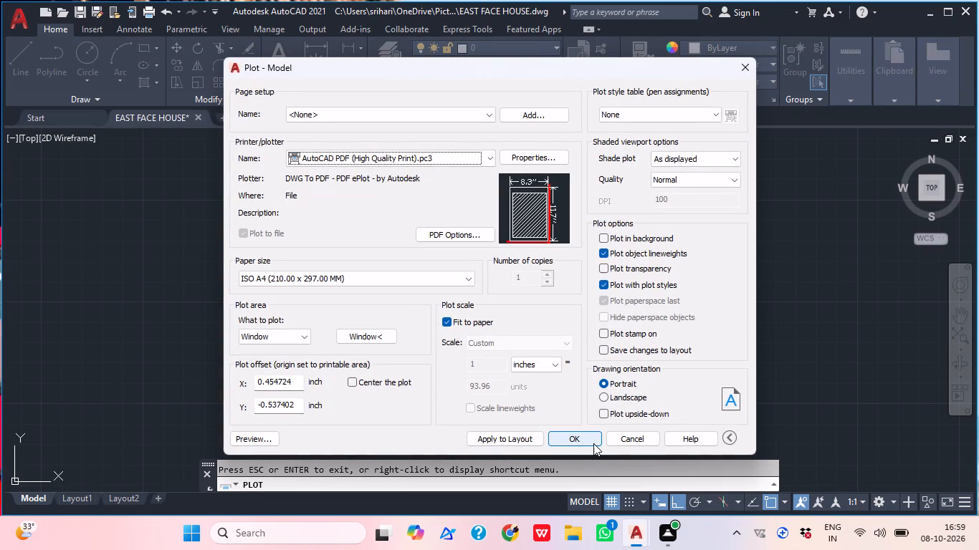
Plot the house plan to a PDF named EAST FACE HOUSE-Model.pdf in the AUTO CADD folder of Documents.
{"action": "left_click", "coordinate": [593, 443]}
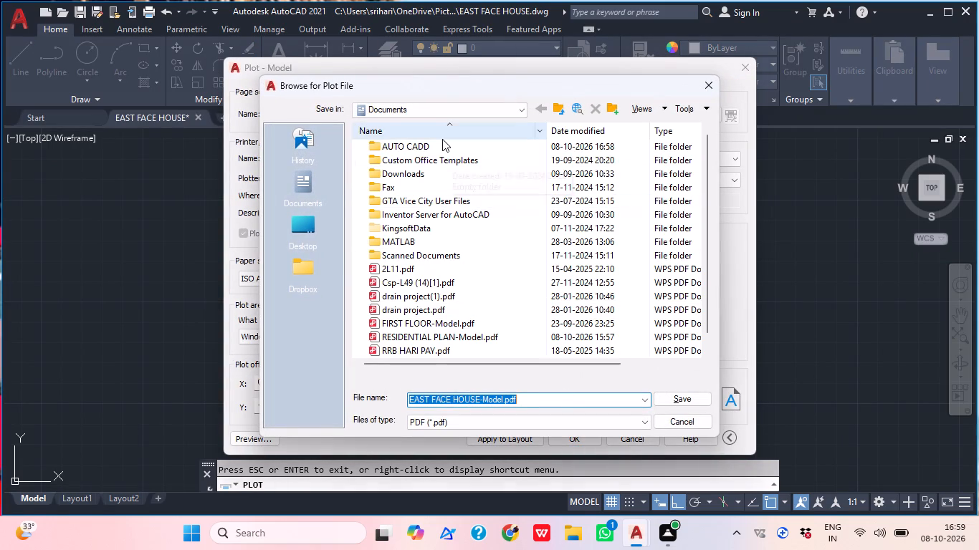
{"action": "double_click", "coordinate": [438, 144]}
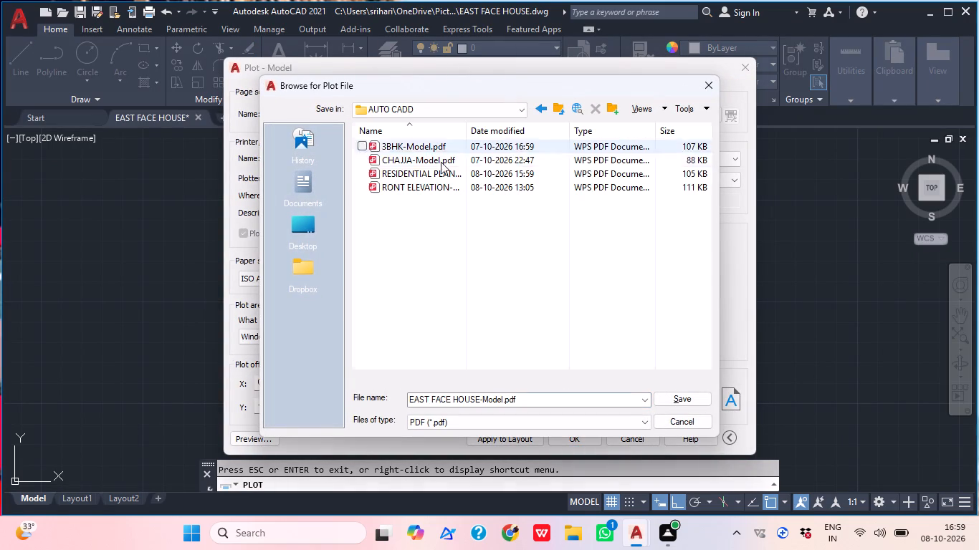
{"action": "left_click", "coordinate": [672, 393]}
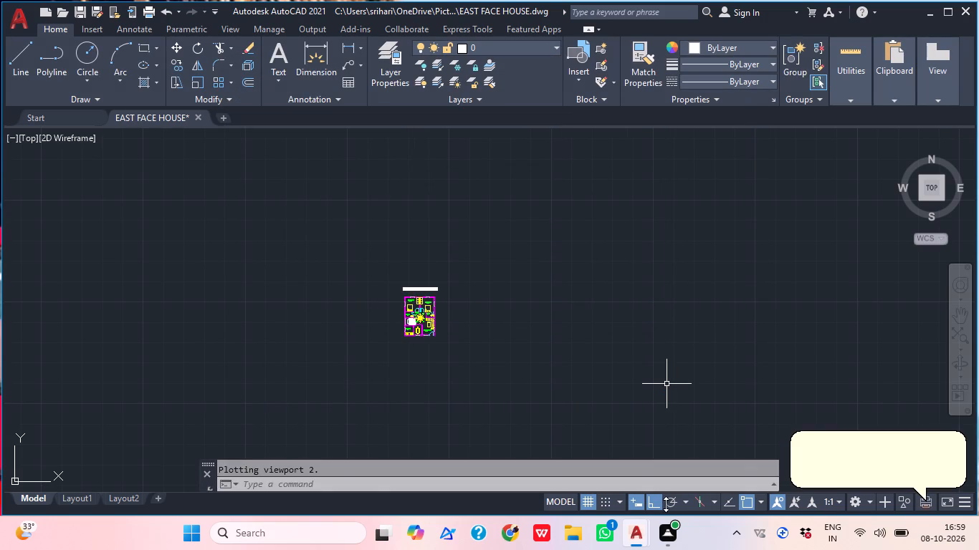